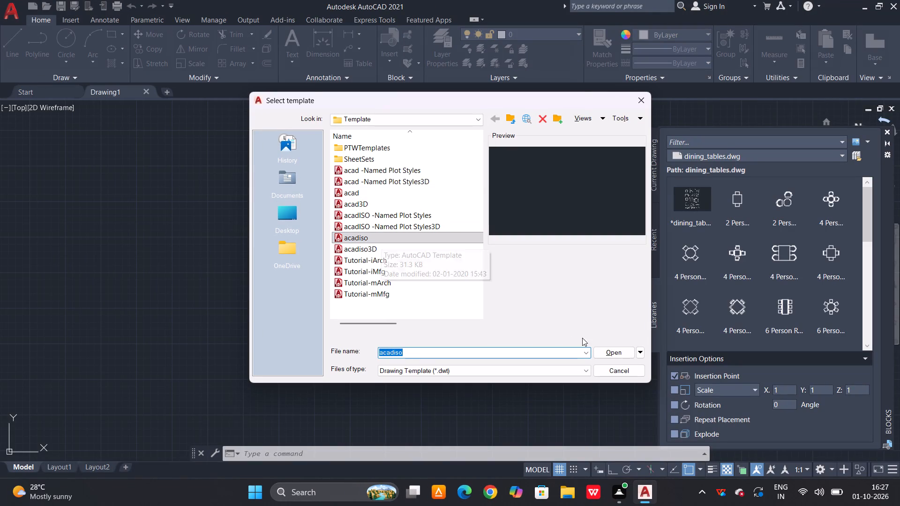
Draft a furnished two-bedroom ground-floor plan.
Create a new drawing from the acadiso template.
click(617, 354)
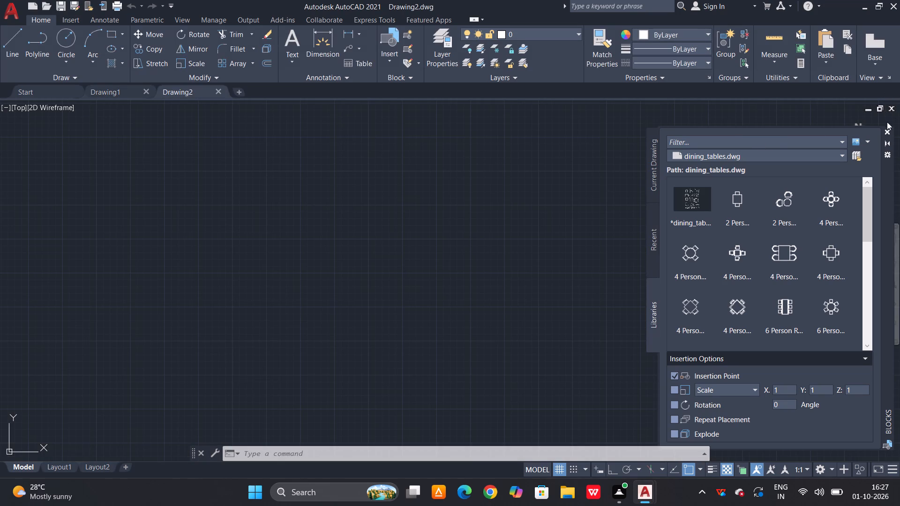
Close the Blocks palette to clear the drawing area.
click(887, 133)
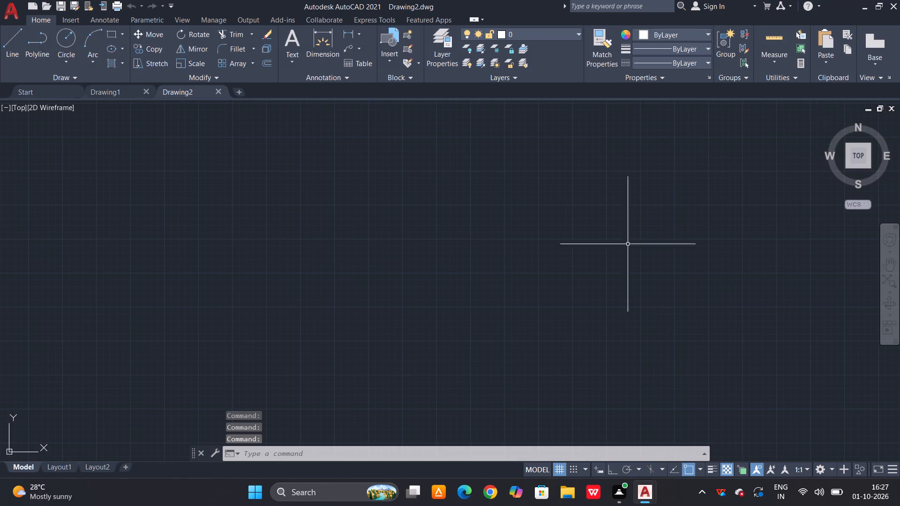
Quit the application without saving the changes to Drawing2.dwg.
scroll(534, 289, down, 3)
click(895, 0)
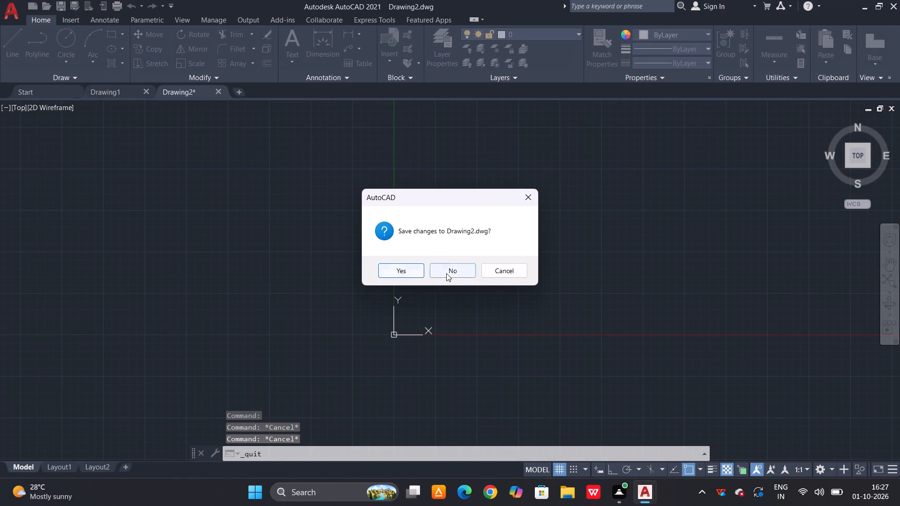
click(446, 273)
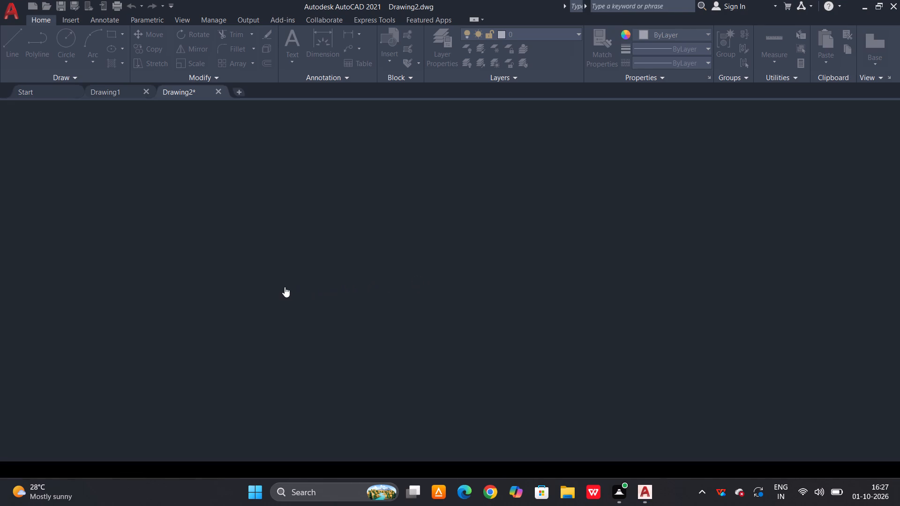
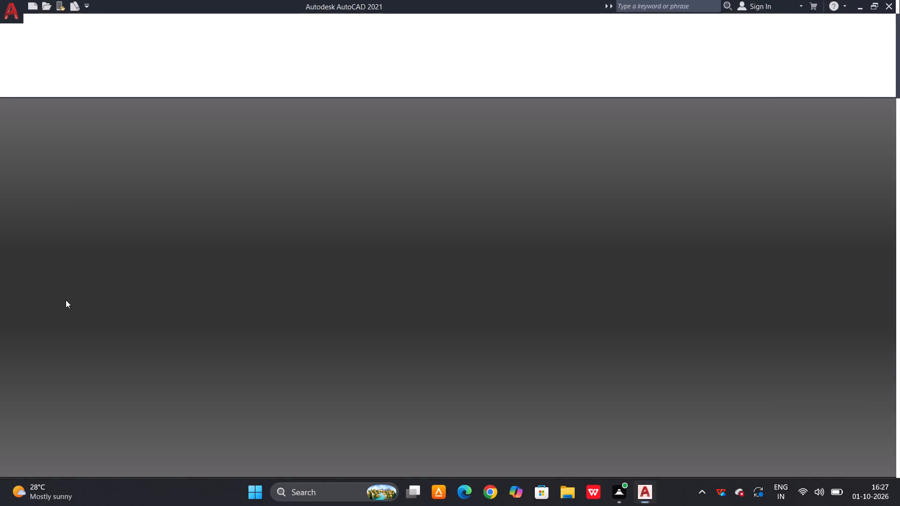
Turn on command logging for Drawing1 with the LOGFILEON command.
click(207, 241)
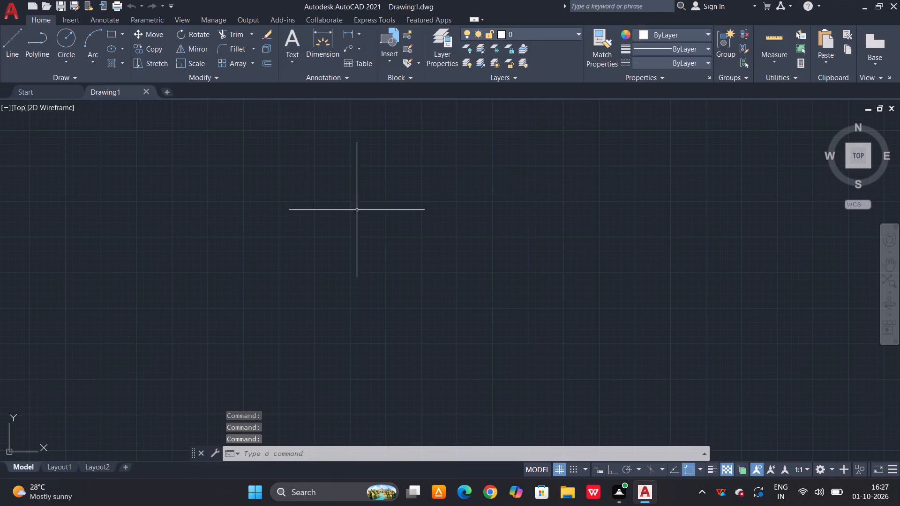
scroll(383, 199, down, 3)
scroll(383, 199, up, 5)
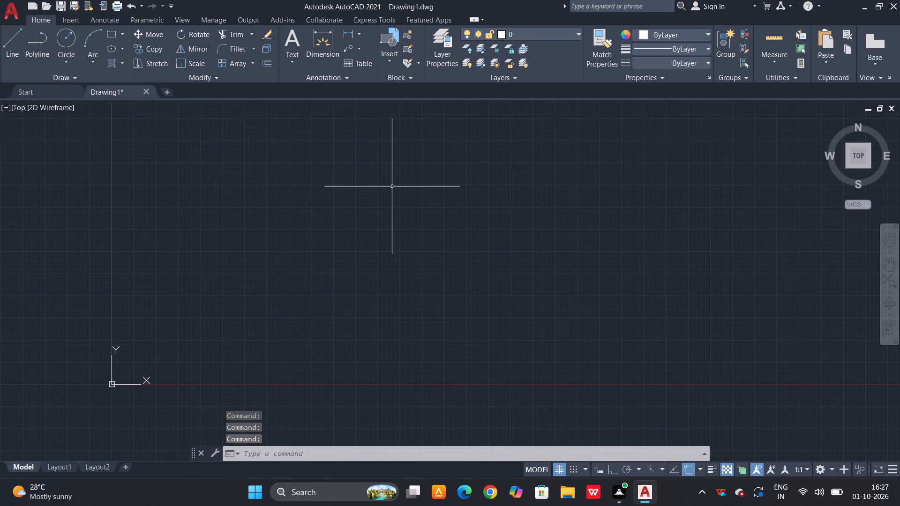
scroll(394, 185, up, 1)
text(lof)
key(BackSpace)
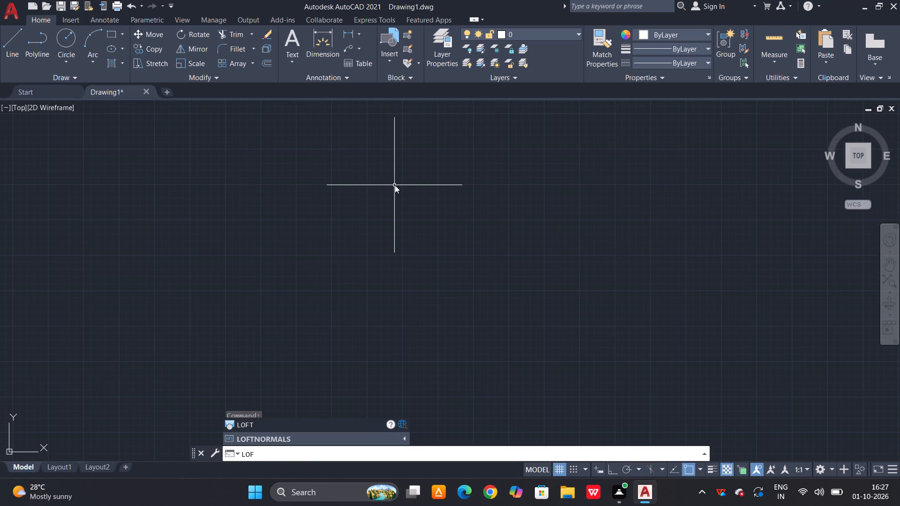
key(BackSpace)
text(gfileo)
key(n)
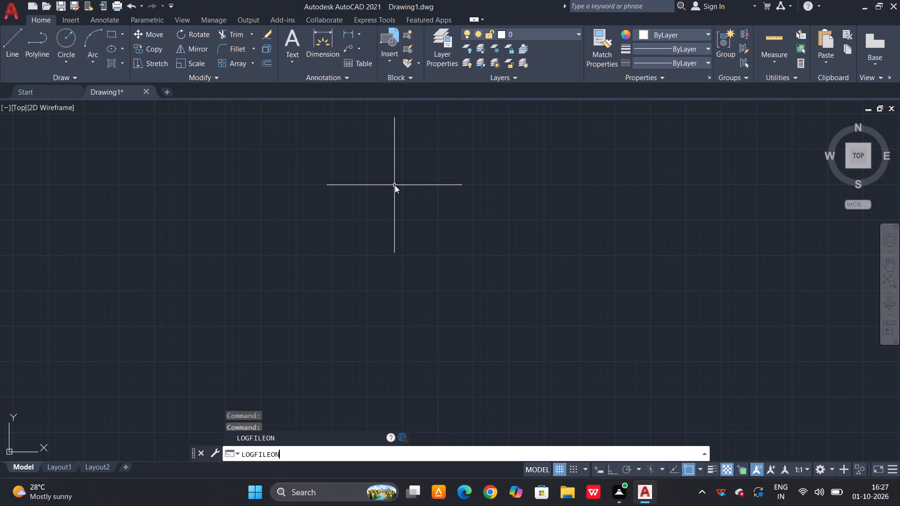
key(Return)
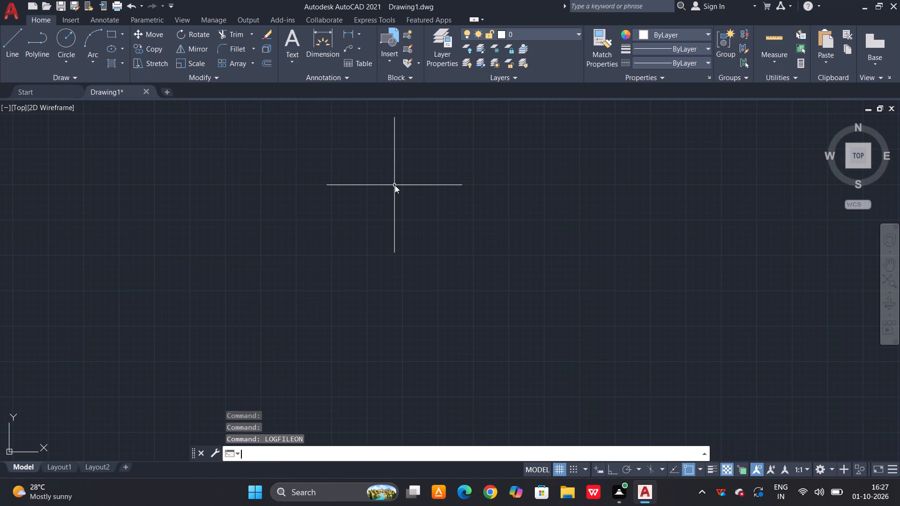
Configure the drawing units to Architectural length with 0'-0 1/2" precision and an insertion scale in Inches.
text(un)
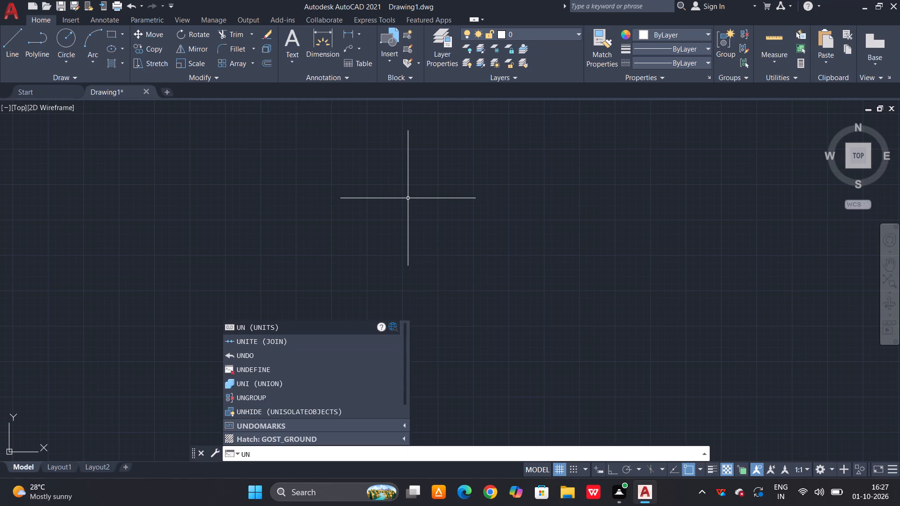
key(Return)
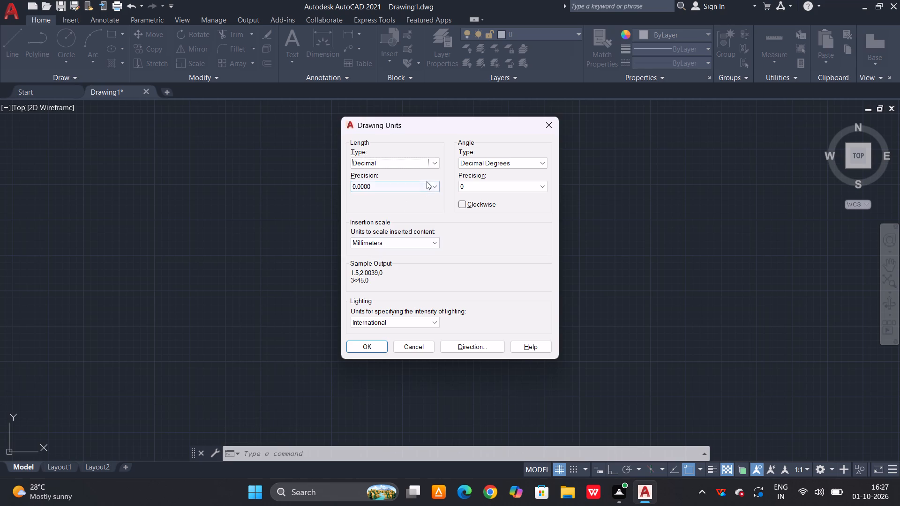
click(434, 163)
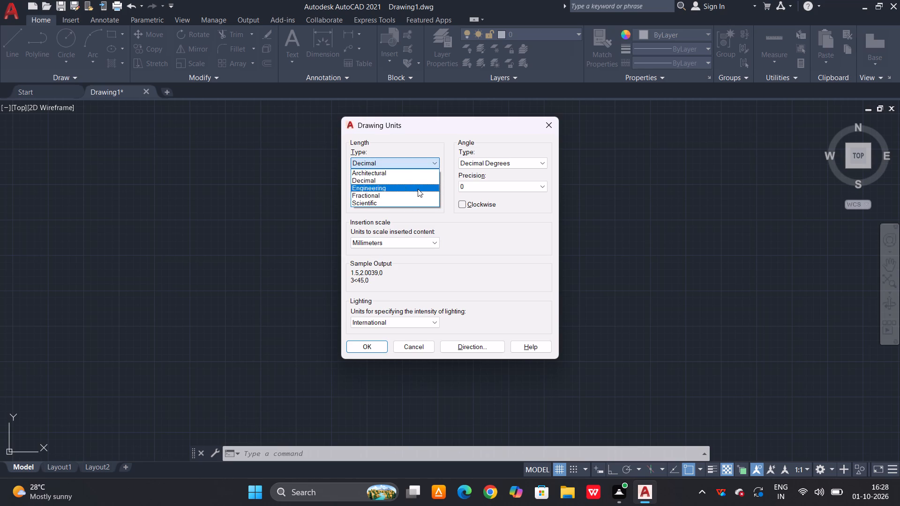
click(427, 174)
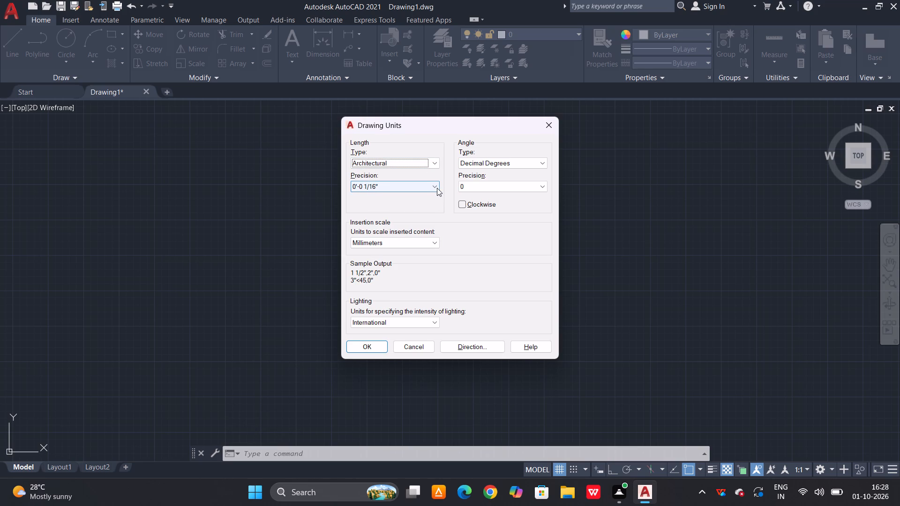
click(437, 188)
click(418, 203)
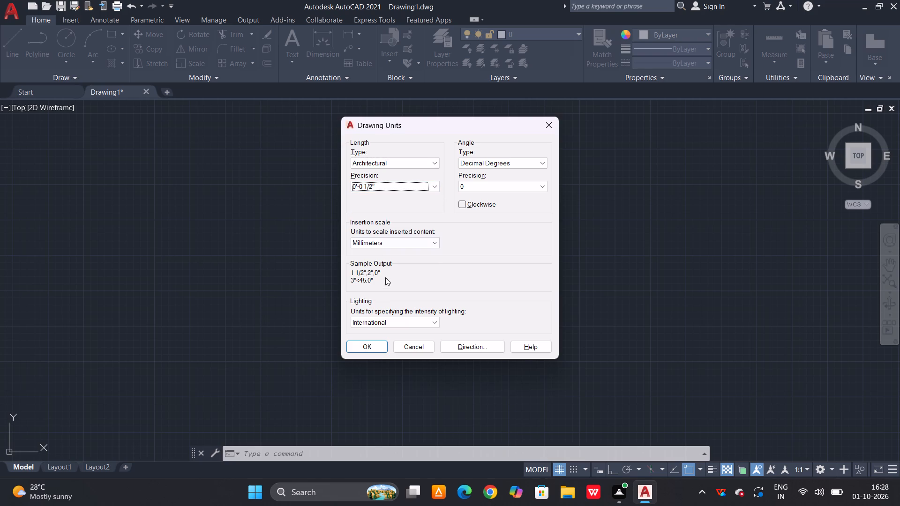
click(431, 246)
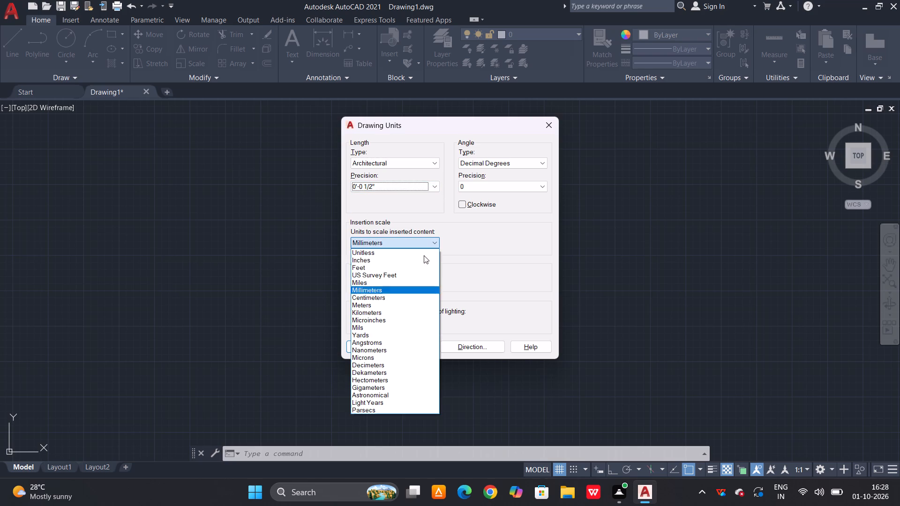
click(416, 262)
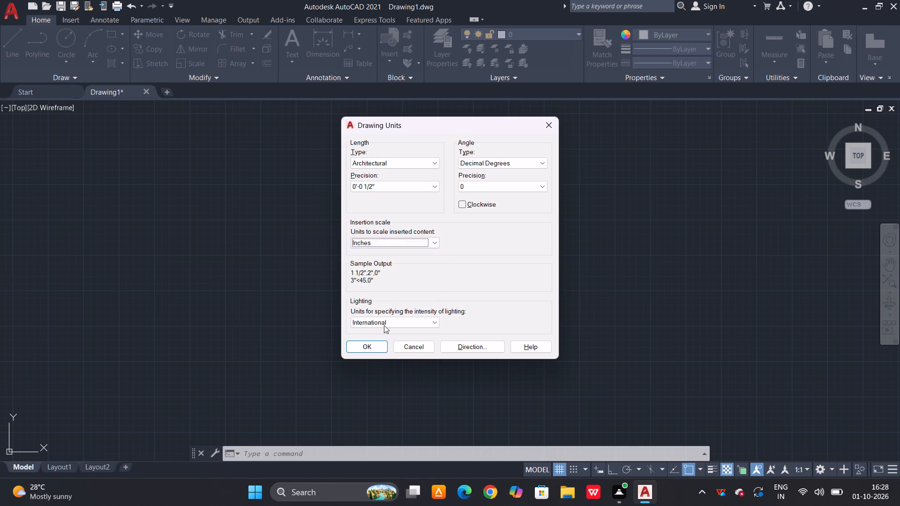
click(367, 346)
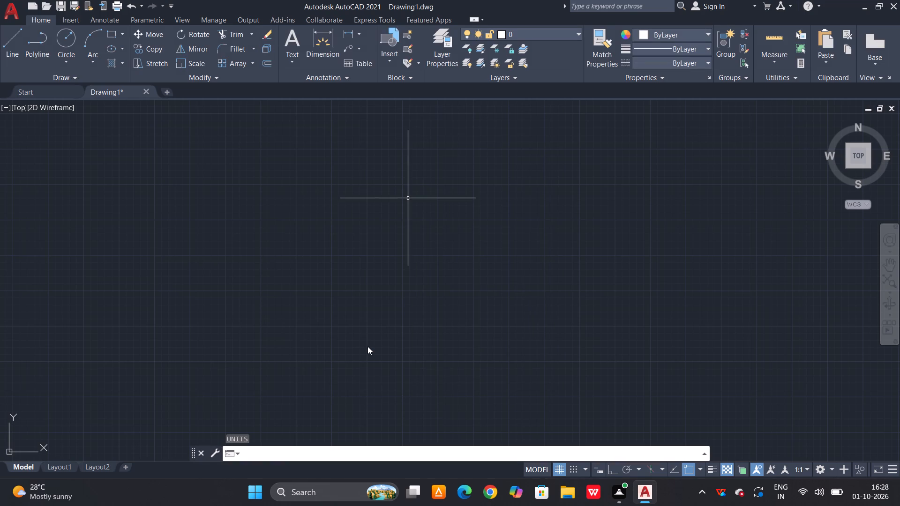
Modify the ISO-25 dimension style's primary units to Architectural format with 0'-0 1/2" precision.
text(d)
key(space)
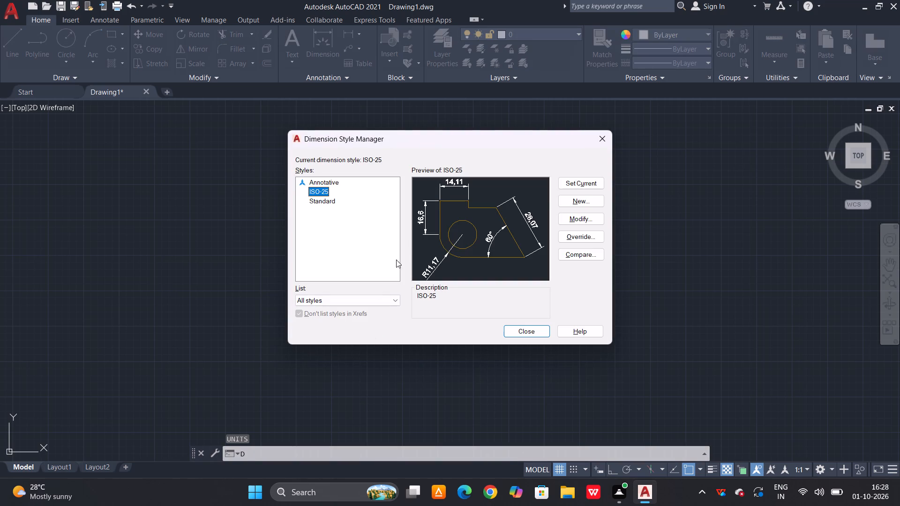
click(571, 220)
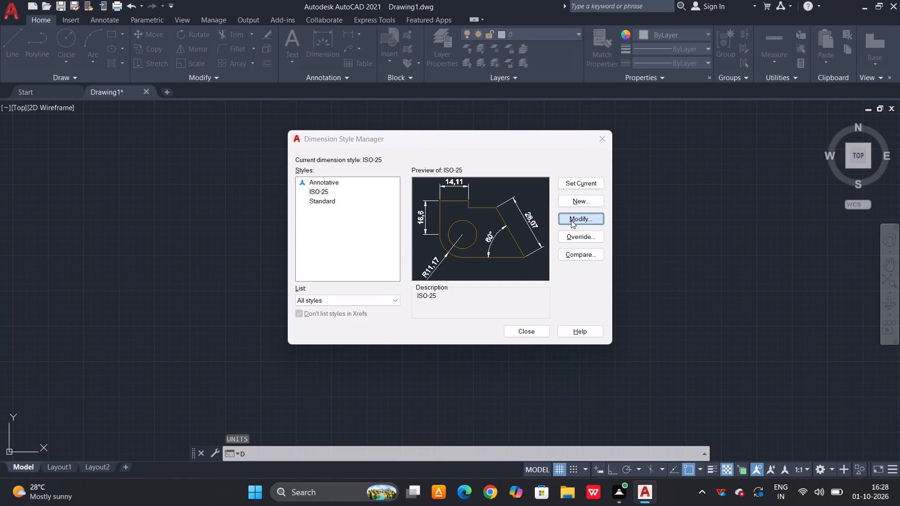
click(571, 220)
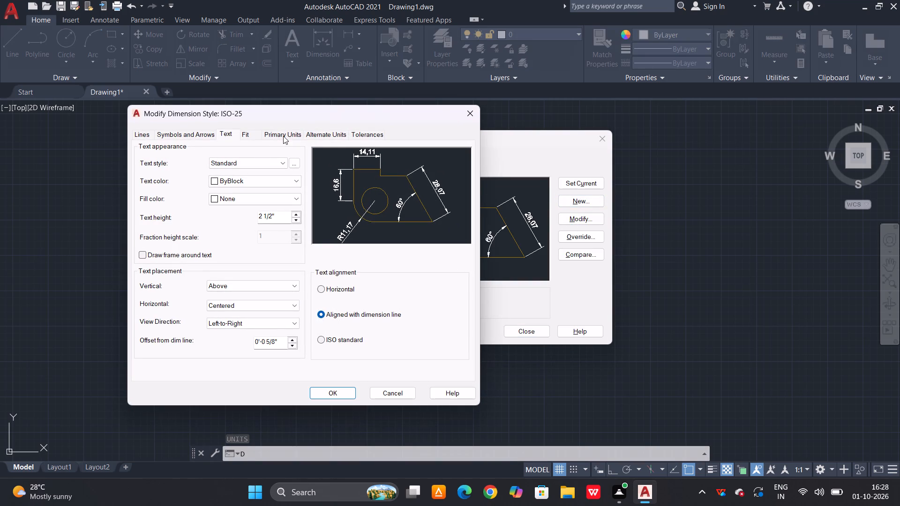
click(283, 135)
click(299, 158)
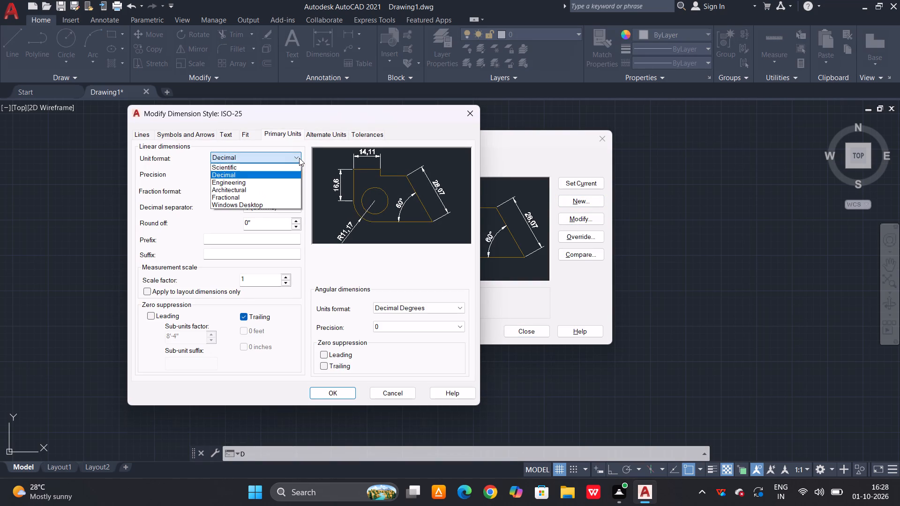
click(283, 188)
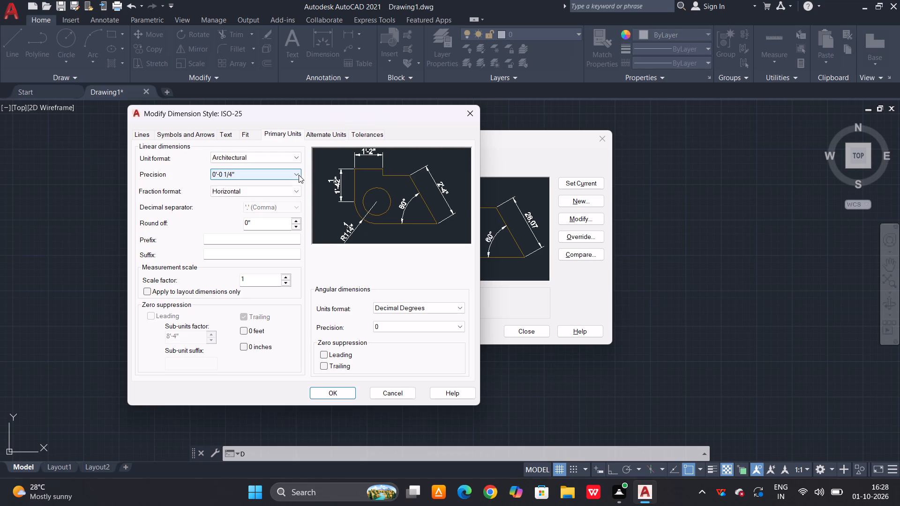
click(299, 175)
click(281, 190)
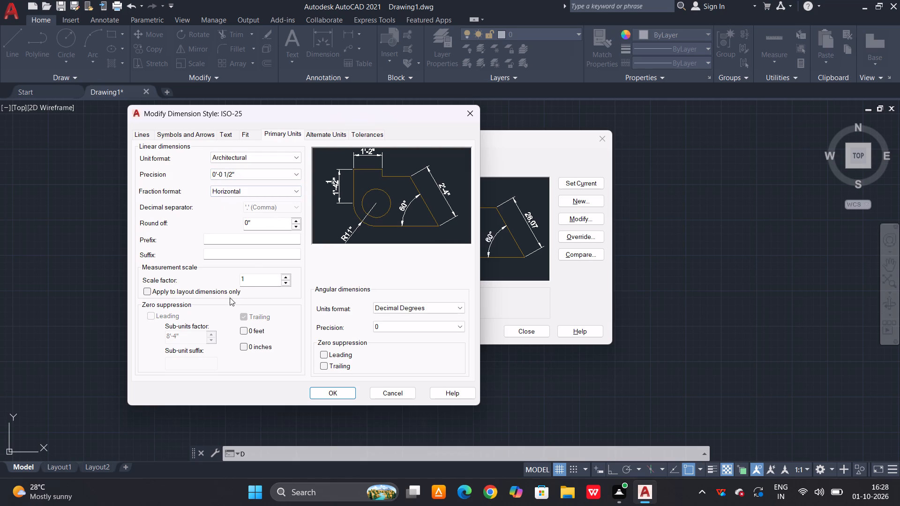
Set the ISO-25 dimension style's arrow size to 8".
click(204, 136)
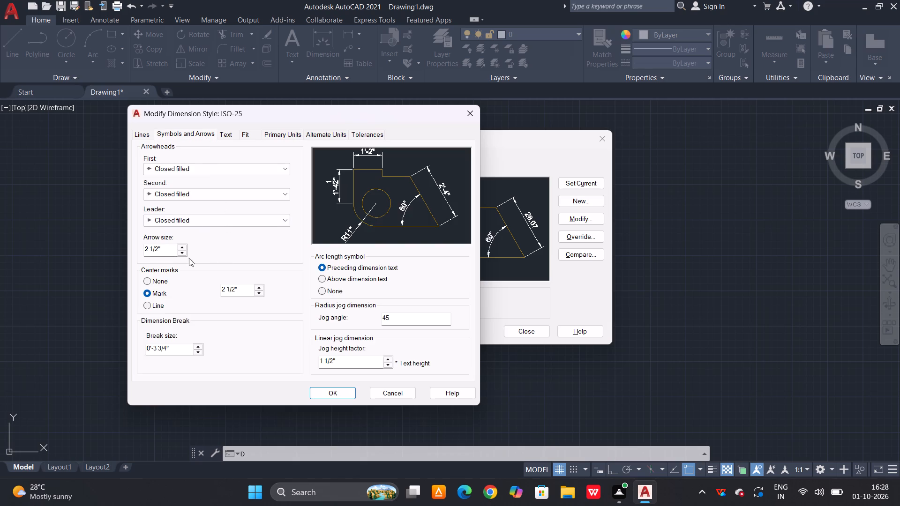
drag(162, 247, 130, 253)
key(8)
key(Return)
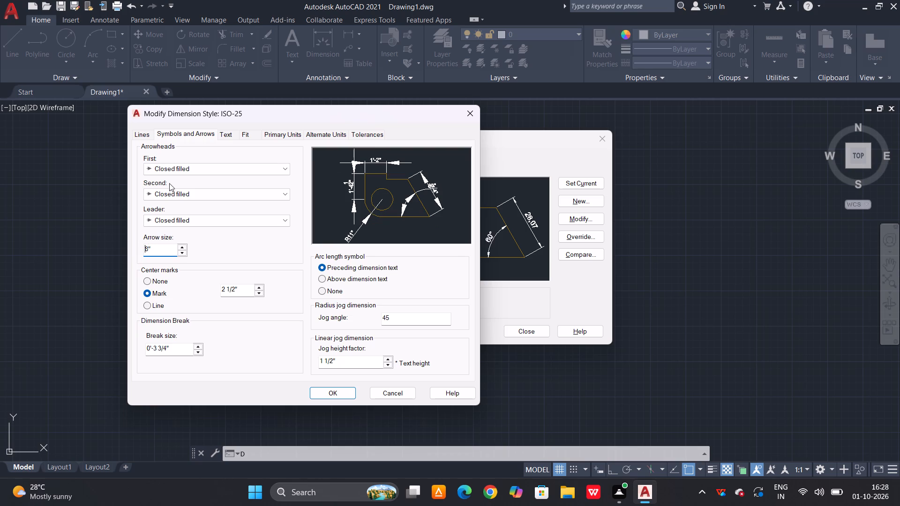
Set the ISO-25 dimension text height to 8" and its vertical placement to Centered, and apply the style changes.
click(220, 130)
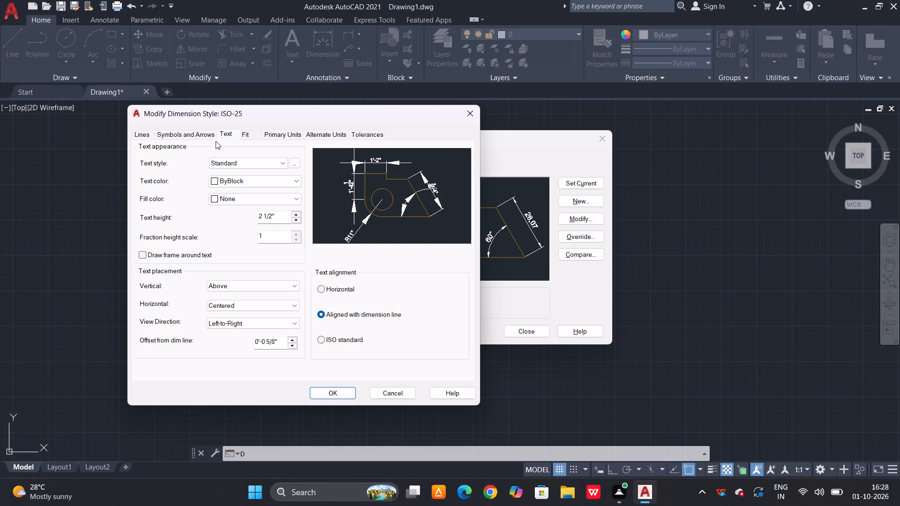
drag(276, 213, 248, 223)
key(8)
key(shift+quotedbl)
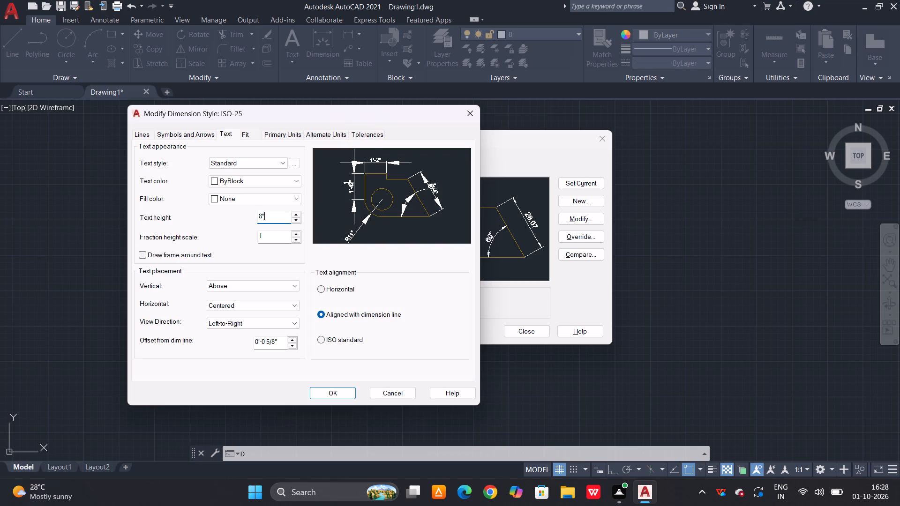
key(Return)
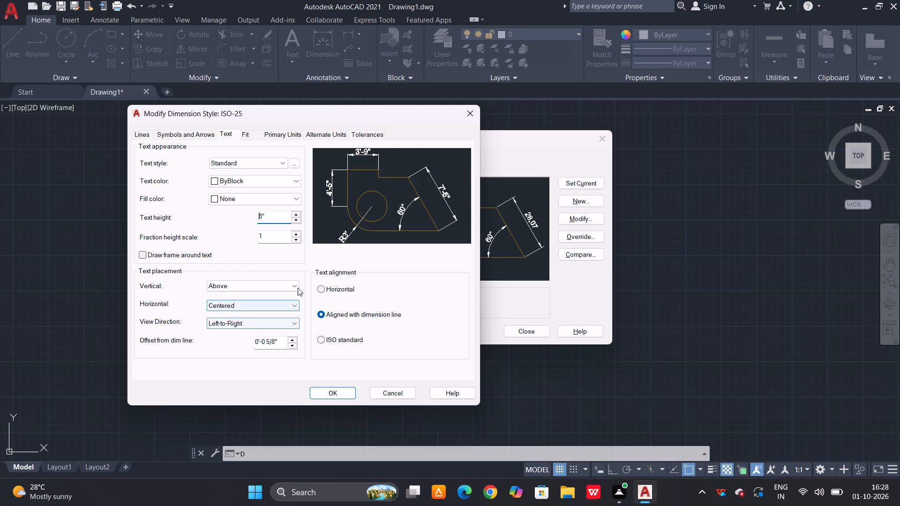
click(298, 283)
click(283, 298)
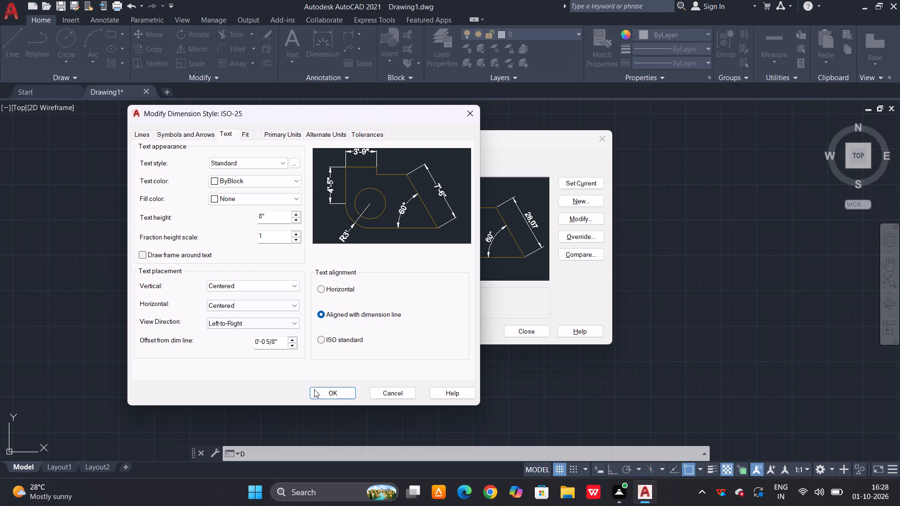
click(324, 399)
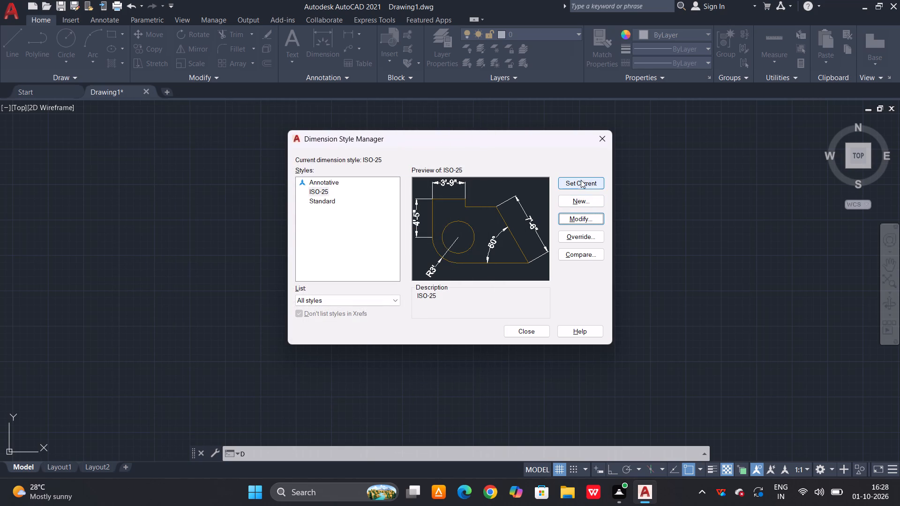
Make ISO-25 the current dimension style and close the Dimension Style Manager.
click(581, 180)
click(518, 336)
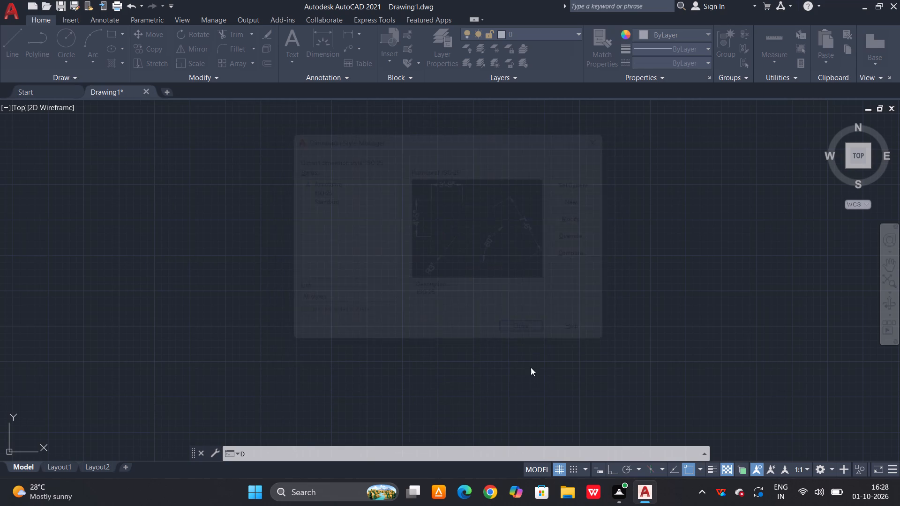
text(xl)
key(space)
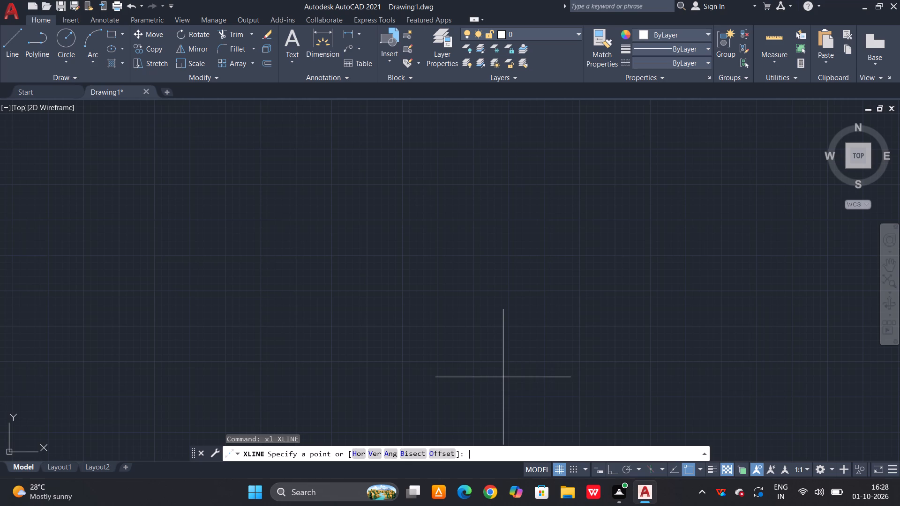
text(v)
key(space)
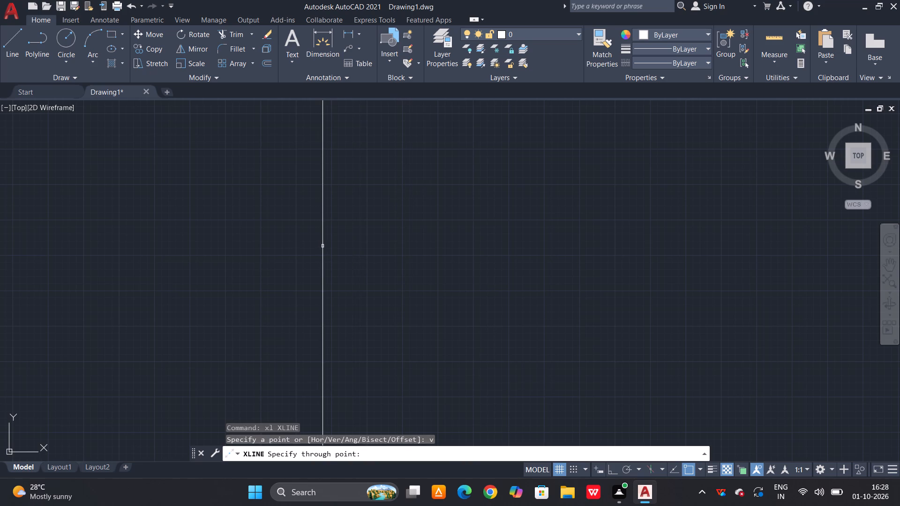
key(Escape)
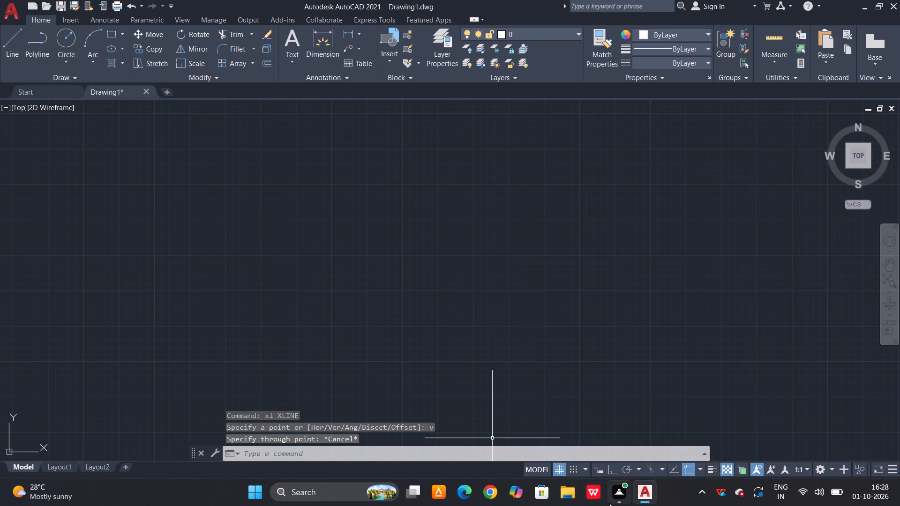
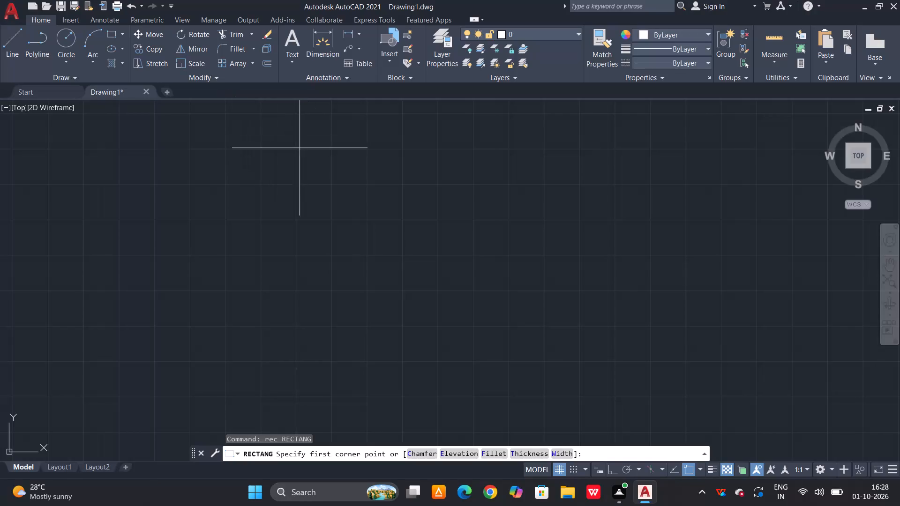
Draw a rectangle 28'3" wide by 42' high for the building's outer wall outline.
click(294, 147)
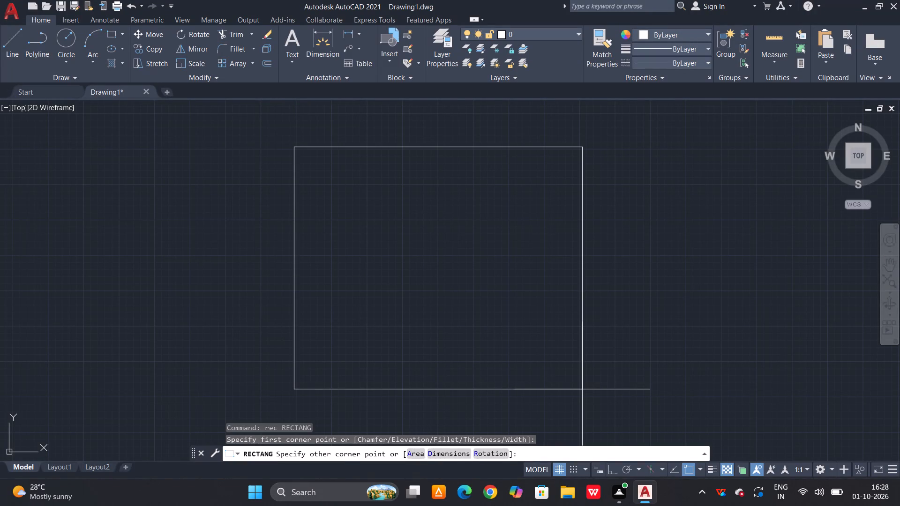
key(shift+at)
text(28)
text('3)
key(shift+quotedbl)
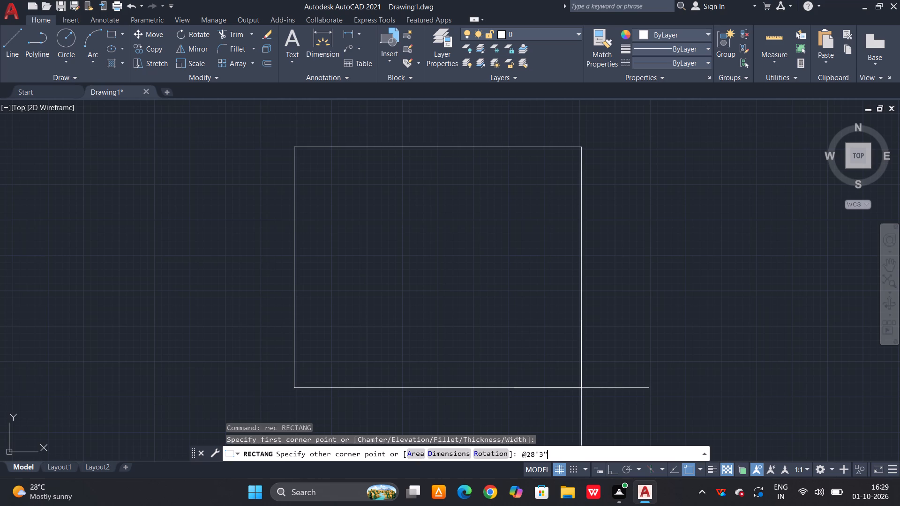
key(comma)
text(42')
key(Return)
Offset the outer rectangle 9" inward to form the wall thickness.
scroll(545, 321, down, 2)
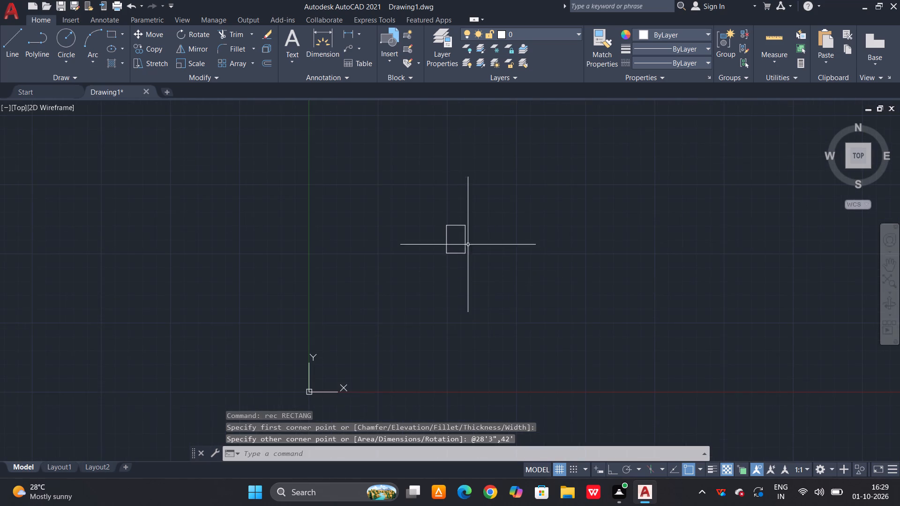
scroll(454, 195, up, 2)
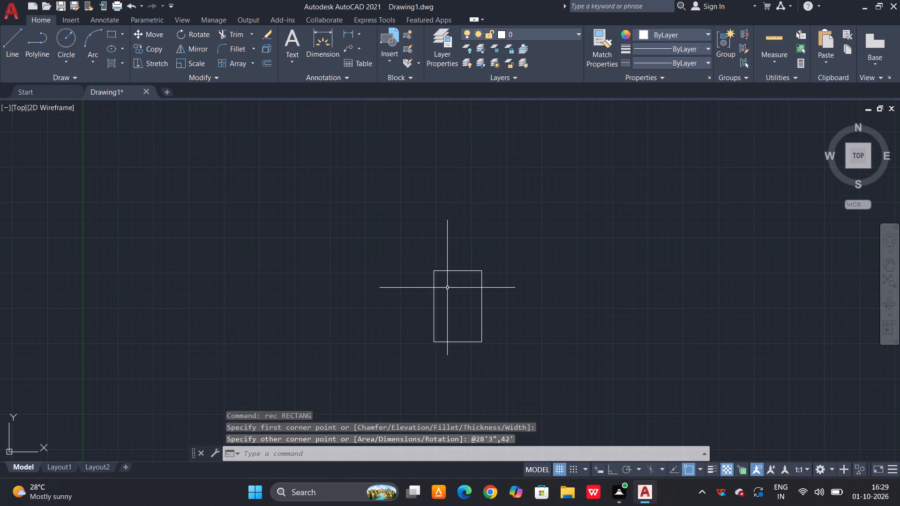
text(o 9")
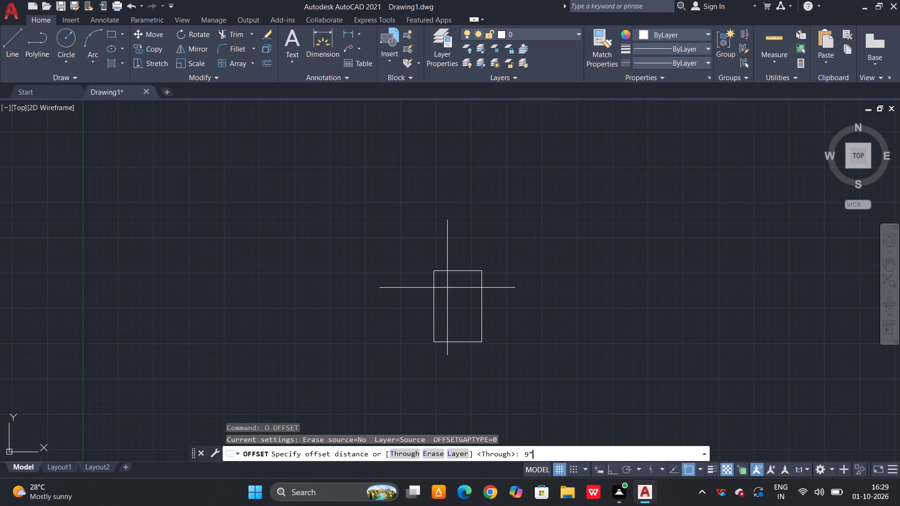
key(space)
scroll(445, 289, up, 1)
click(460, 261)
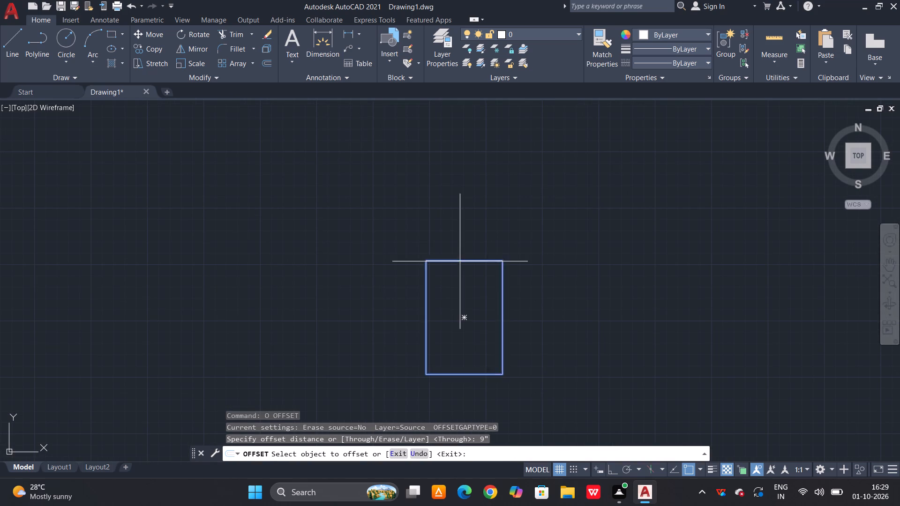
click(451, 308)
scroll(455, 291, up, 3)
key(Escape)
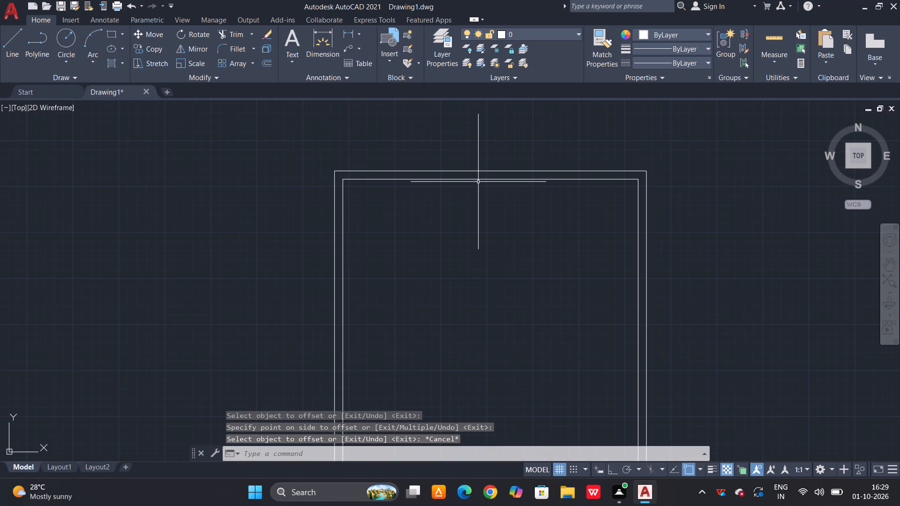
Explode the inner rectangle into separate lines.
click(479, 180)
text(x)
key(space)
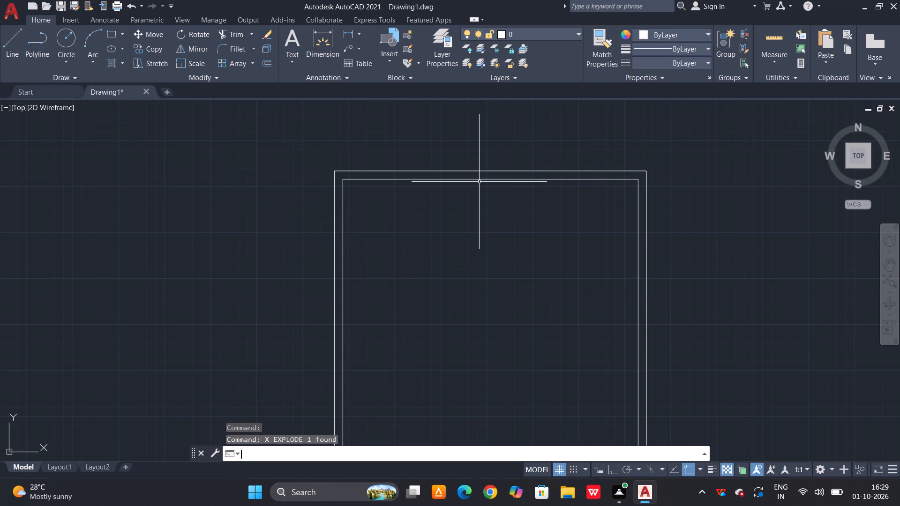
key(Escape)
With Ortho on, dimension the outer rectangle's overall width, placing the dimension line just above its top edge.
text(dim)
key(space)
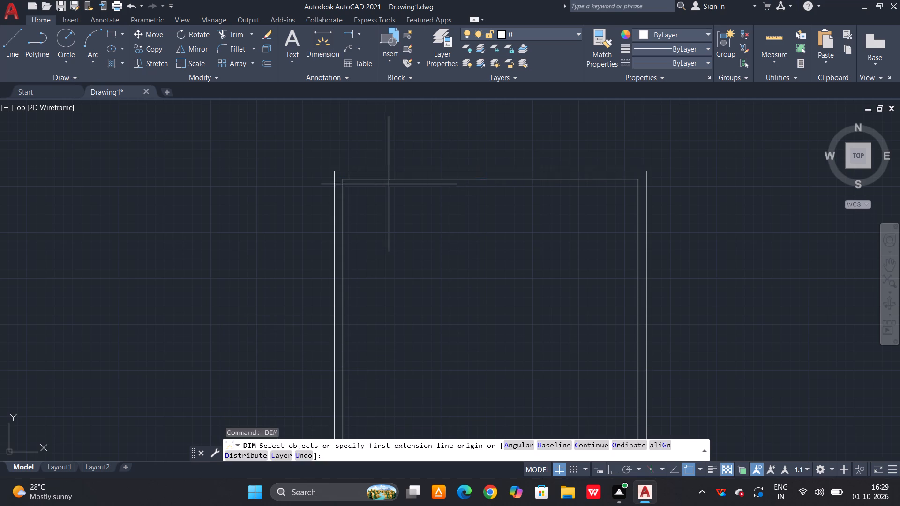
click(335, 172)
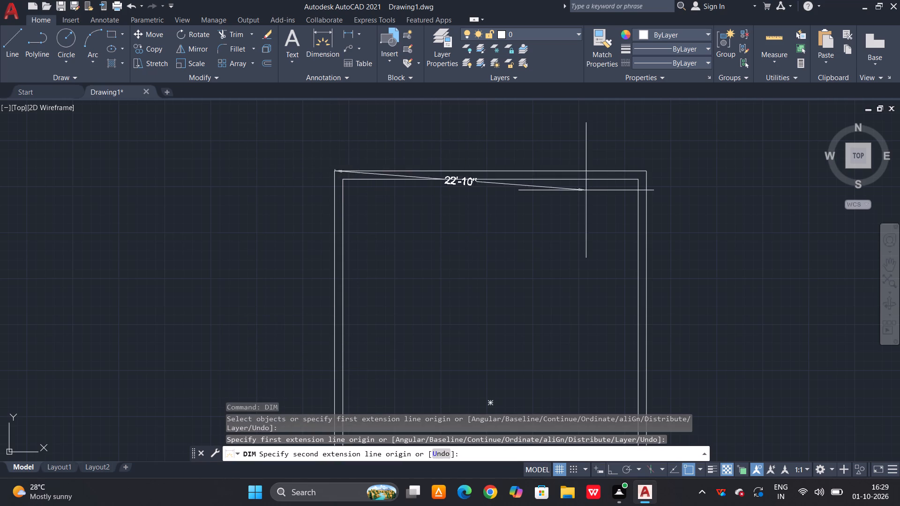
key(F8)
scroll(655, 173, up, 3)
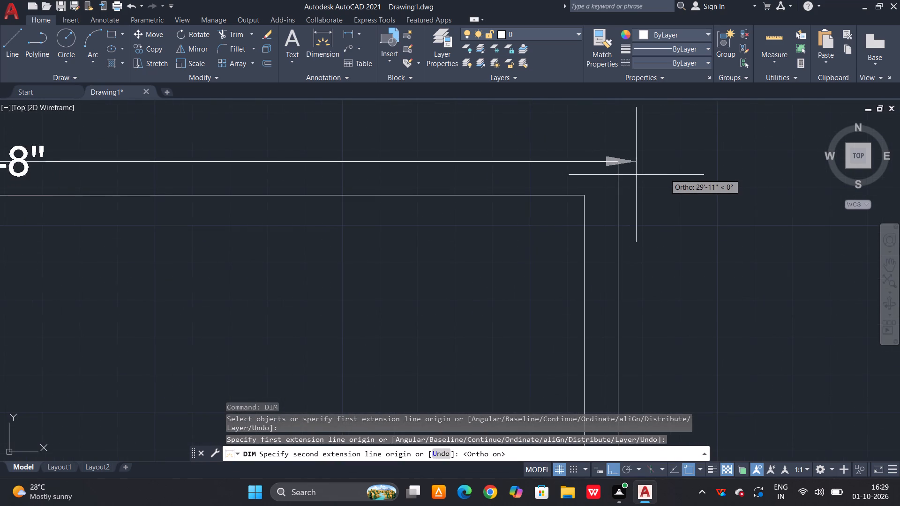
click(619, 163)
scroll(619, 169, down, 2)
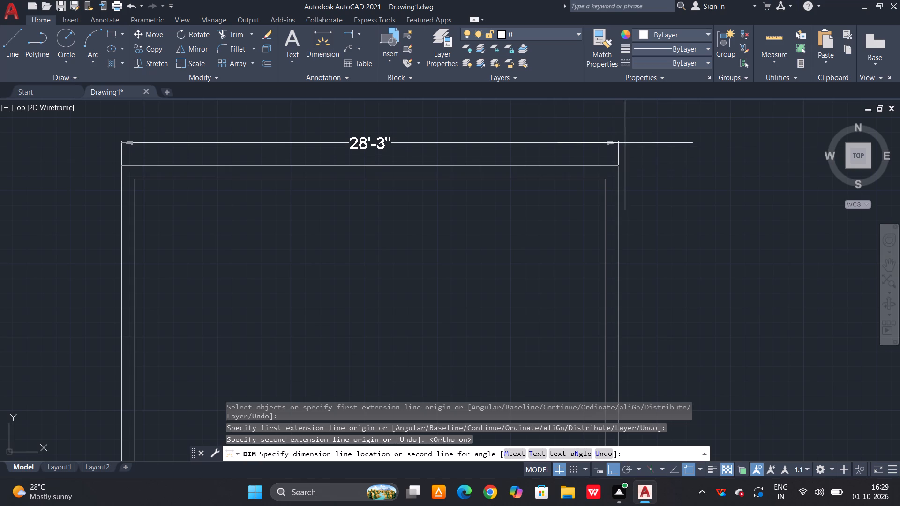
click(626, 138)
Dimension the outer rectangle's overall height, placing the dimension line just outside its left edge.
scroll(641, 114, down, 2)
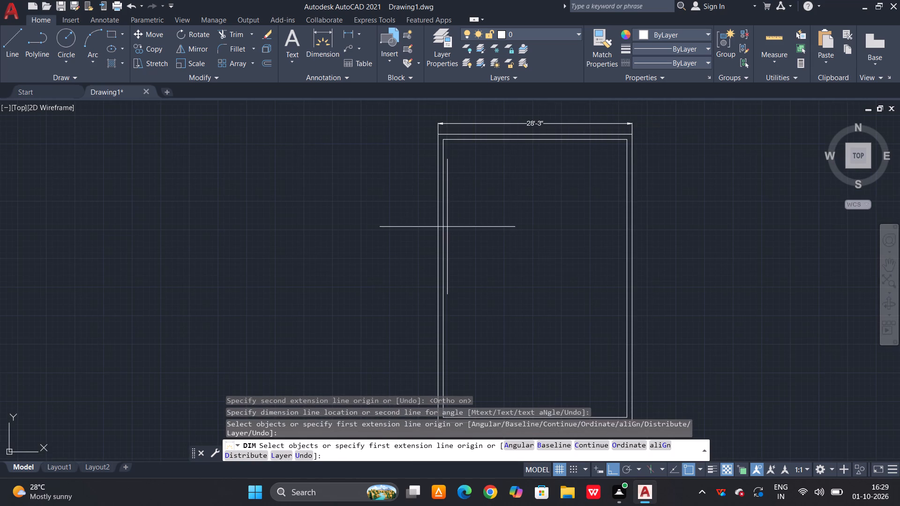
scroll(420, 126, up, 4)
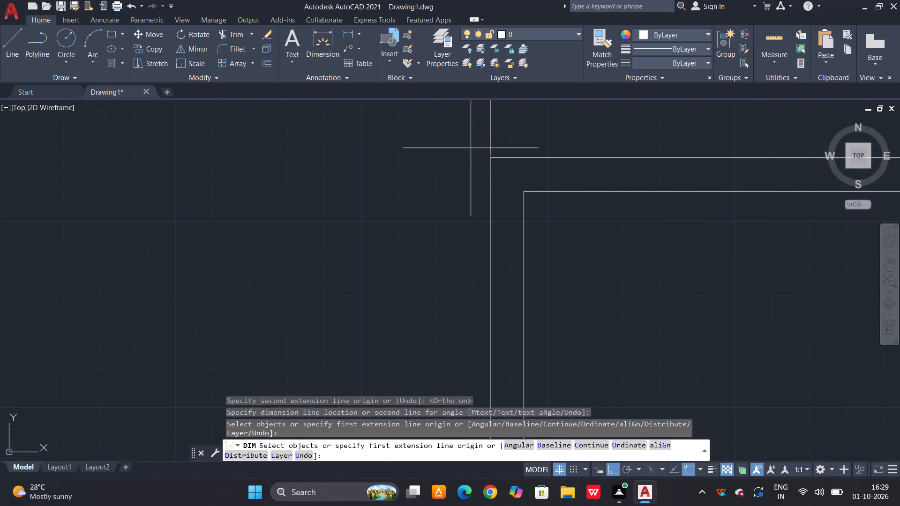
click(487, 158)
scroll(480, 136, down, 3)
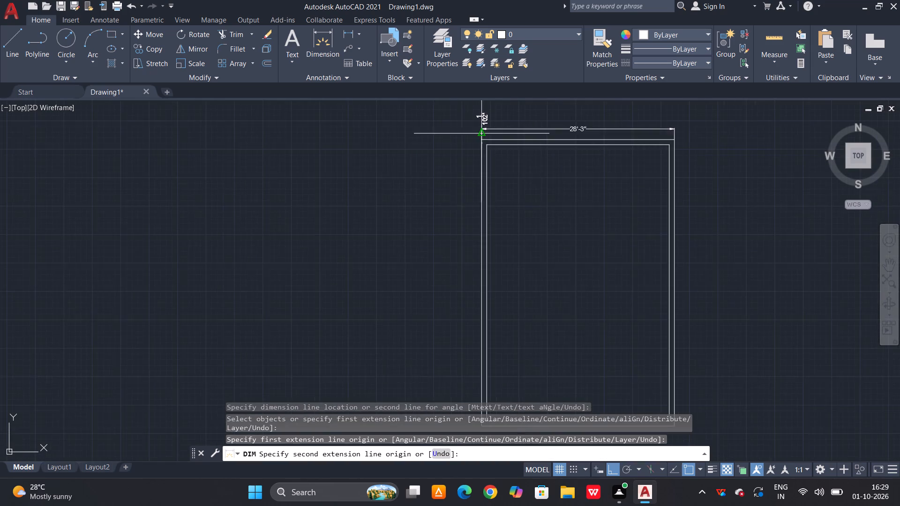
scroll(480, 136, down, 3)
scroll(486, 247, up, 4)
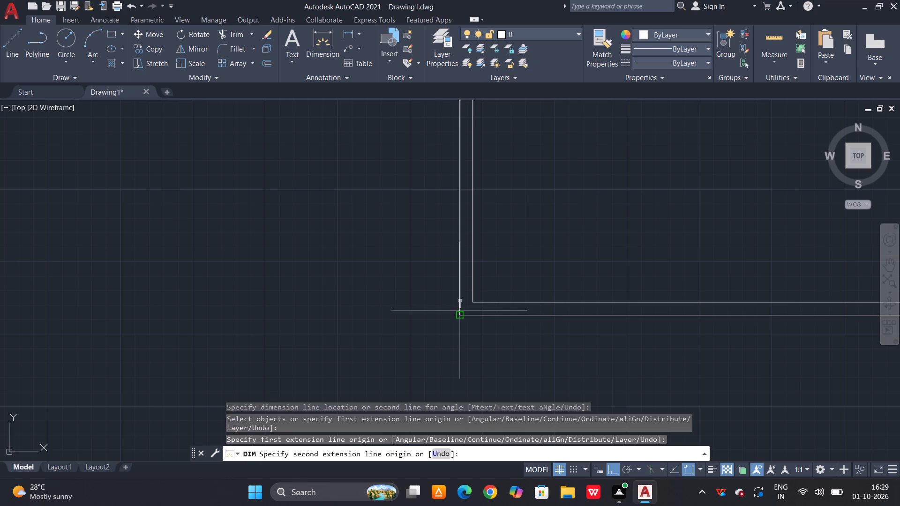
click(459, 311)
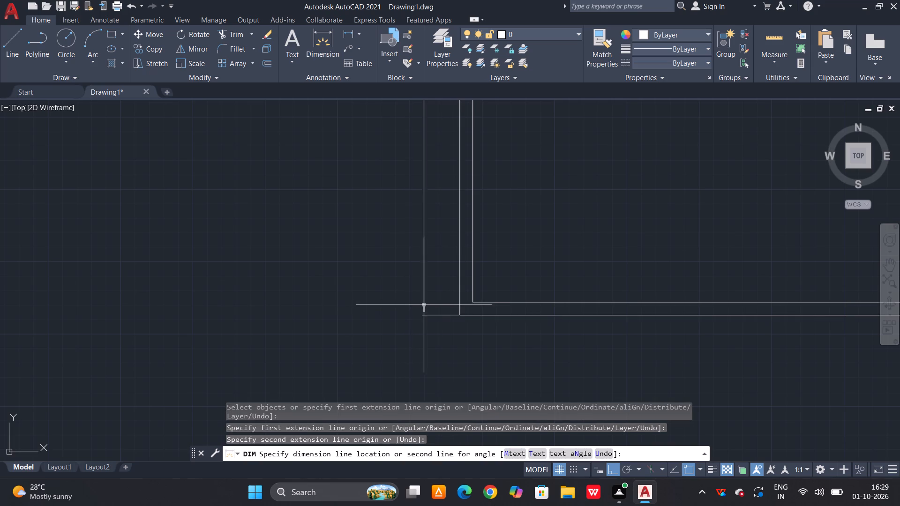
click(428, 305)
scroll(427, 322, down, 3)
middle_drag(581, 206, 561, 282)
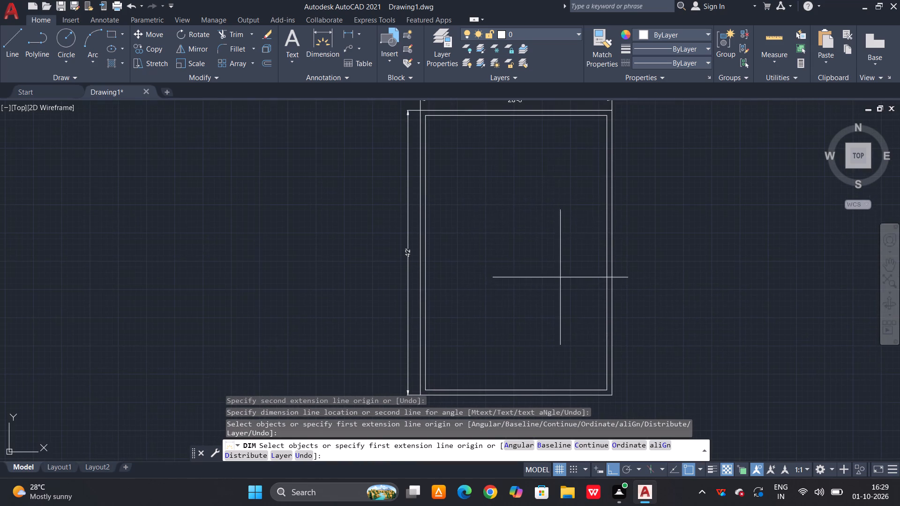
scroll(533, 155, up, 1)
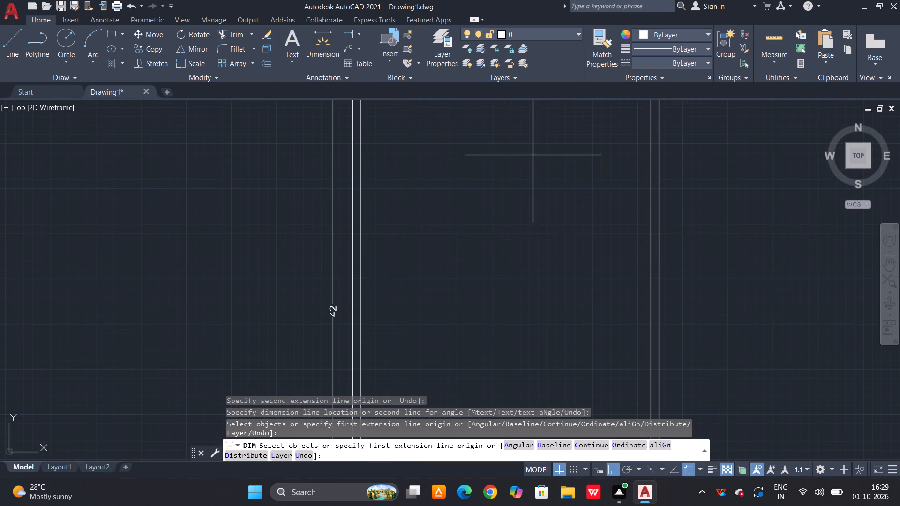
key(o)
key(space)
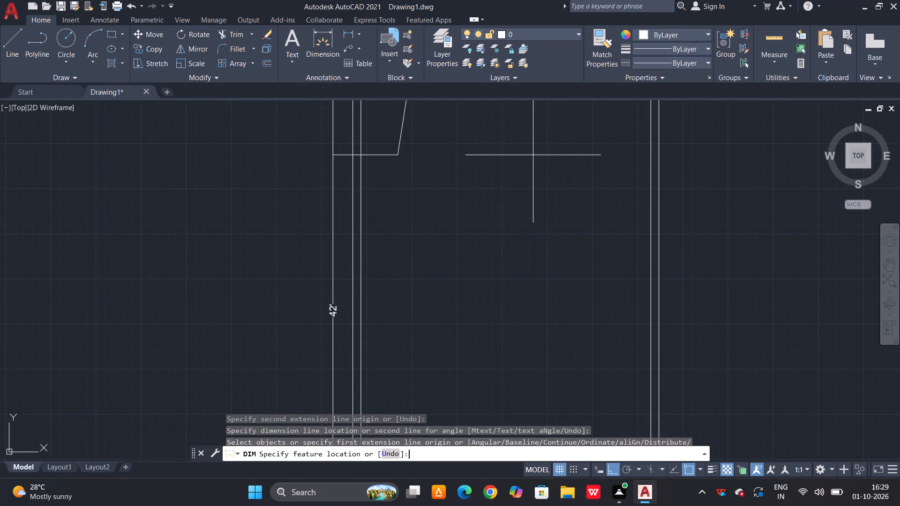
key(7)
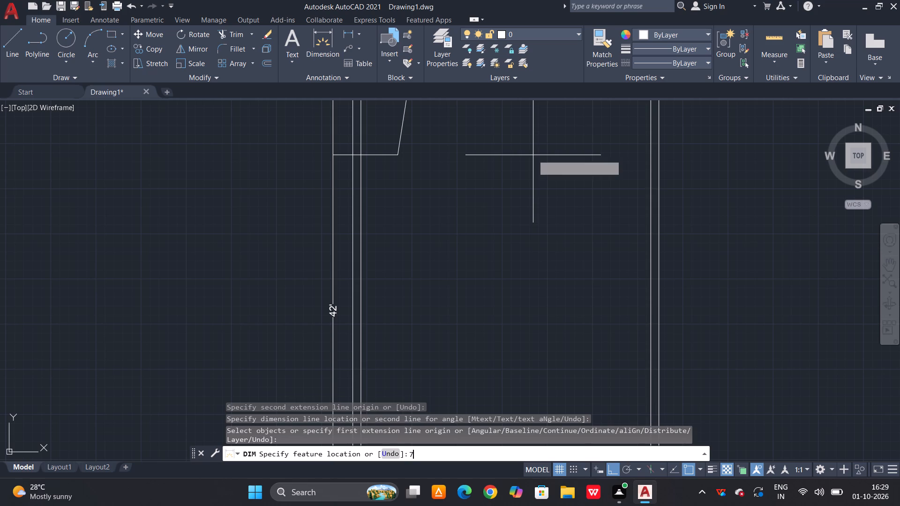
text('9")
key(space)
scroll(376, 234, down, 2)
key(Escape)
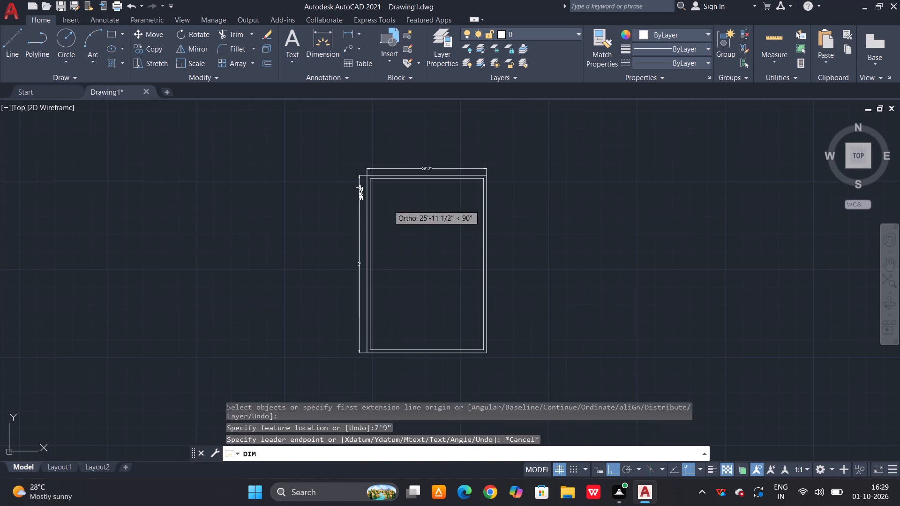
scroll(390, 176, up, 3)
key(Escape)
Offset the left inner wall line 7'9" toward the interior.
text(o)
key(space)
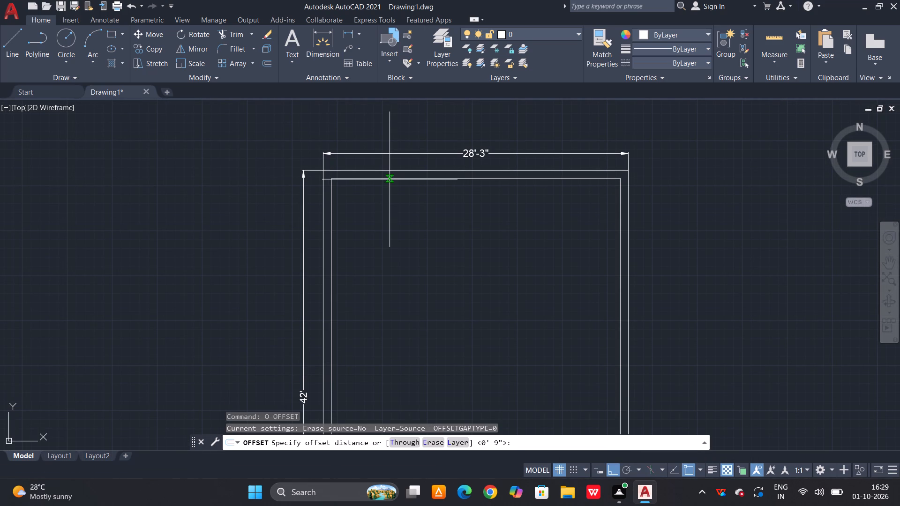
text(7'9)
key(shift+quotedbl)
key(space)
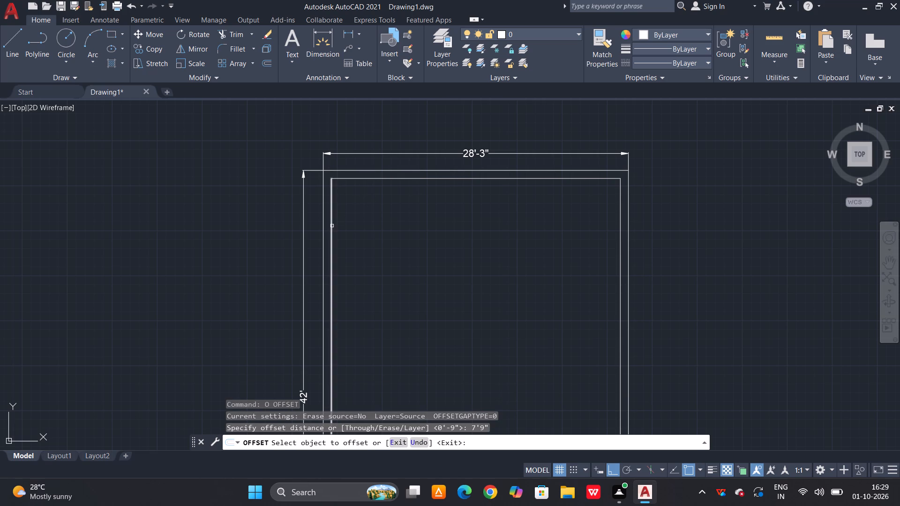
click(332, 226)
click(412, 240)
key(Escape)
key(Escape)
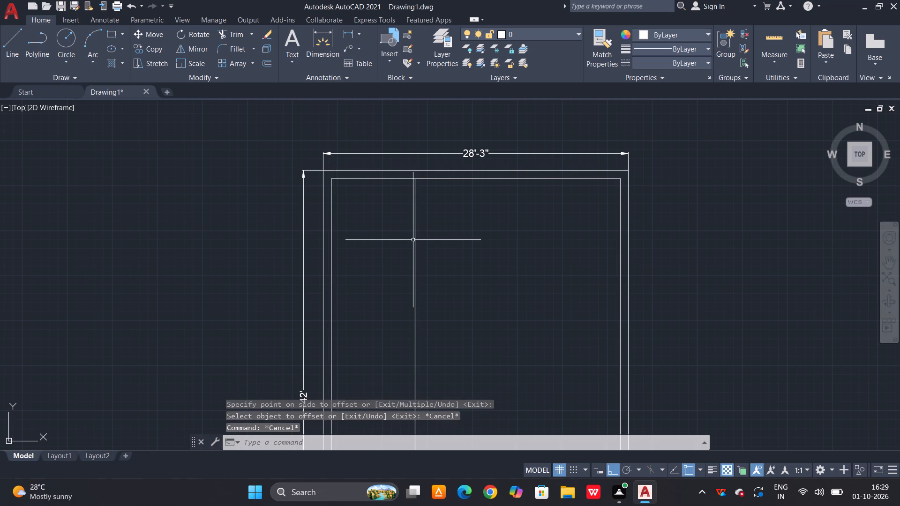
Offset the top inner wall line 11' down into the interior.
text(o)
key(space)
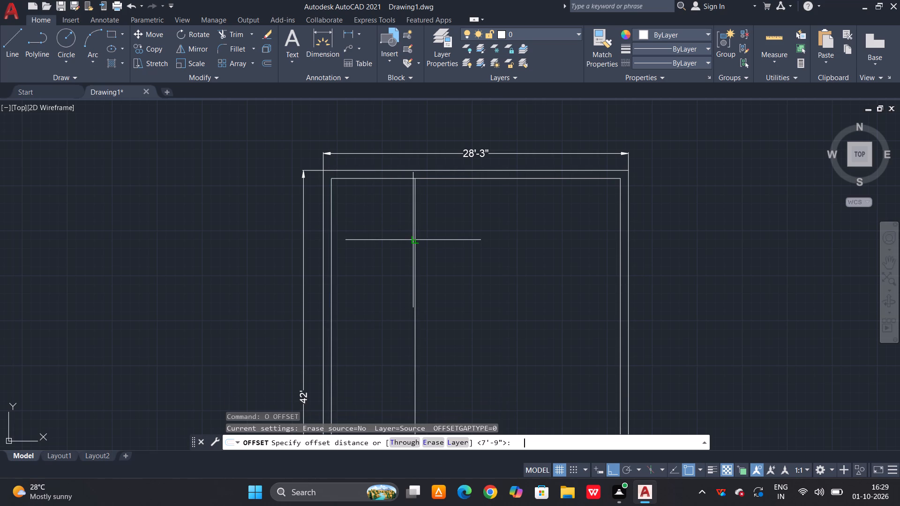
text(11')
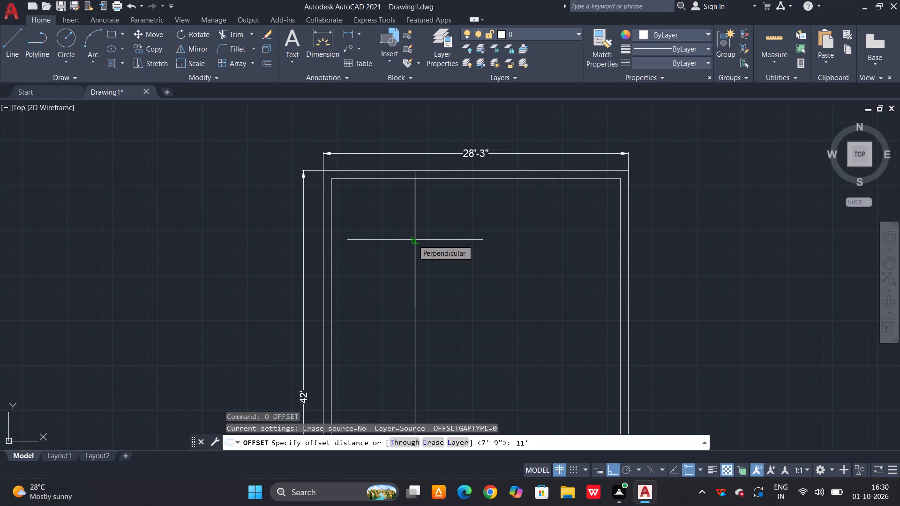
key(space)
click(412, 178)
click(402, 275)
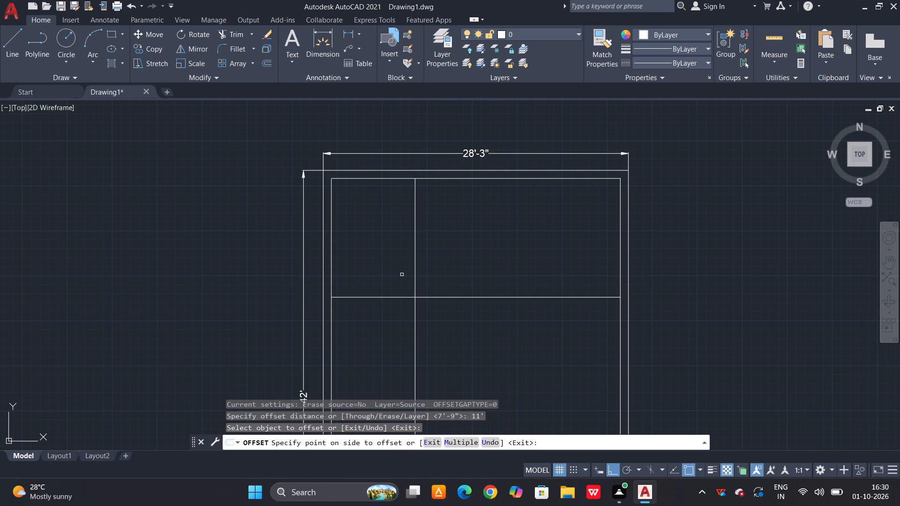
key(Escape)
key(Escape)
Offset the vertical partition line 9" to the right and the horizontal partition line 9" downward to give both partitions thickness.
text(o 9)
text("")
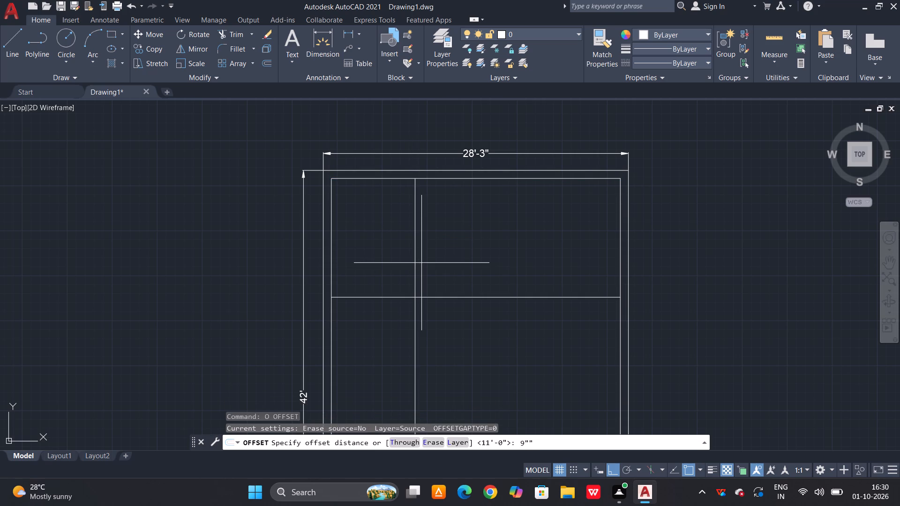
key(BackSpace)
key(space)
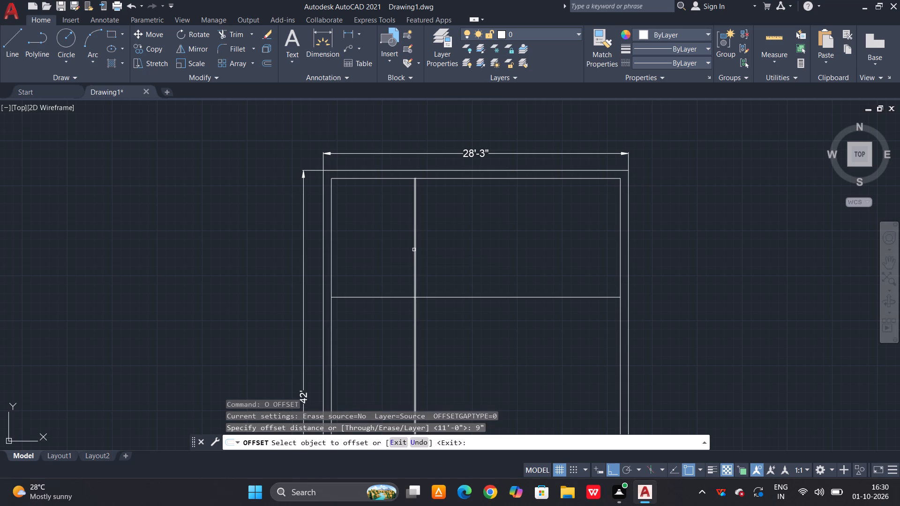
click(414, 250)
drag(436, 245, 436, 249)
click(431, 295)
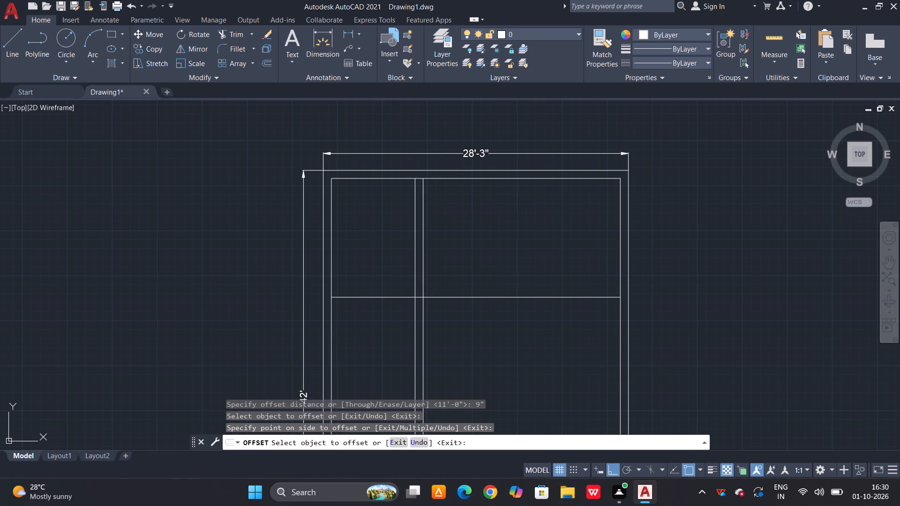
click(419, 355)
middle_drag(451, 242, 451, 260)
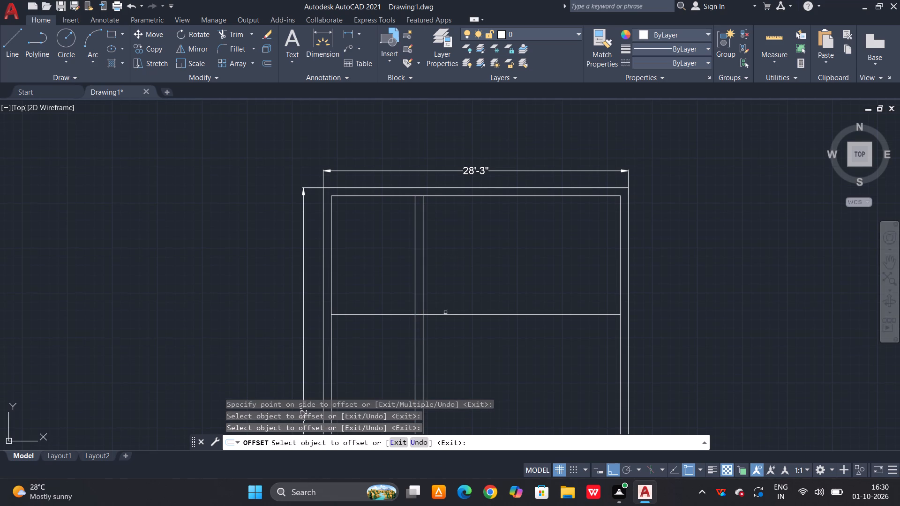
click(447, 316)
click(434, 347)
key(Escape)
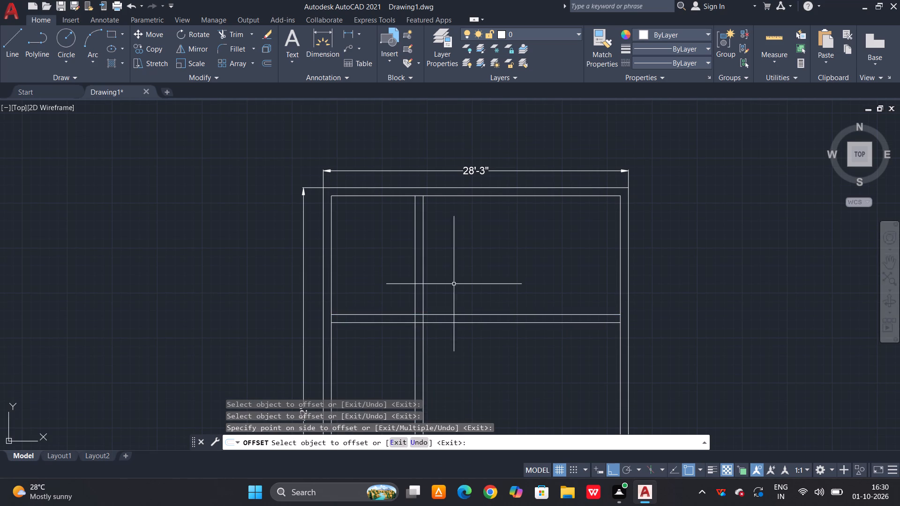
scroll(460, 242, up, 1)
middle_drag(460, 242, 457, 268)
key(Escape)
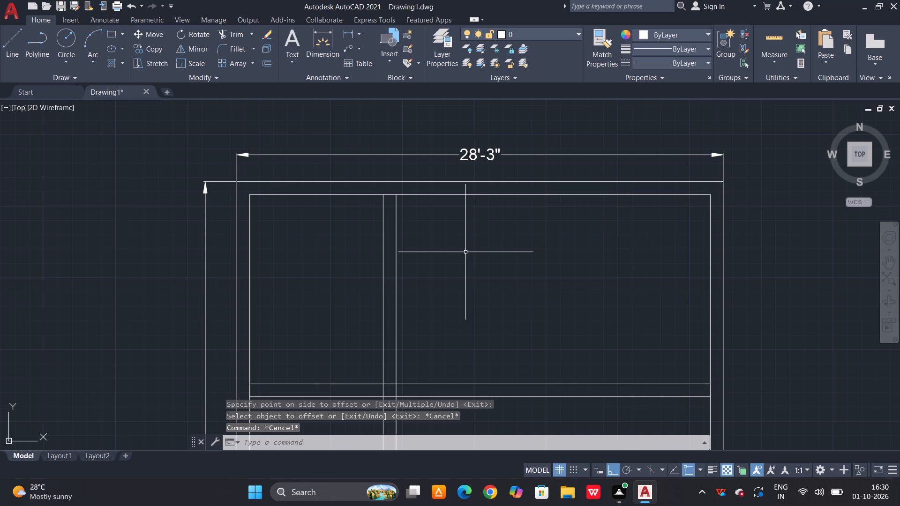
Offset the right-hand line of the vertical partition 7'6" to the right.
text(o)
key(space)
text(7')
text(6")
key(space)
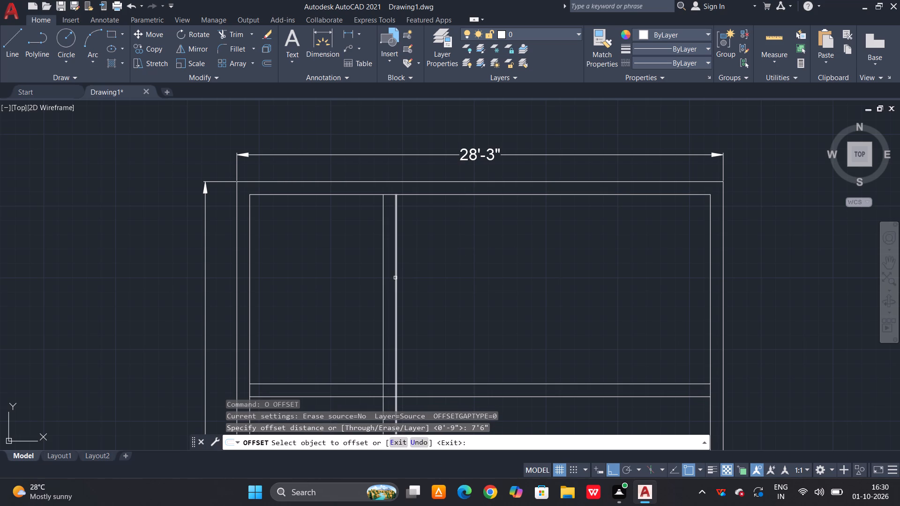
click(395, 278)
click(465, 276)
key(Escape)
key(Escape)
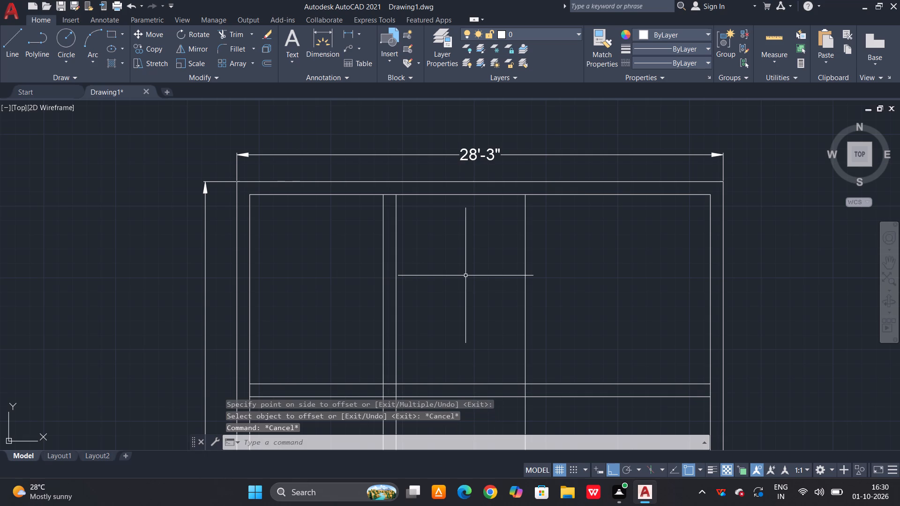
Offset the top inner wall line 3'7.5" down into the interior.
text(o)
key(space)
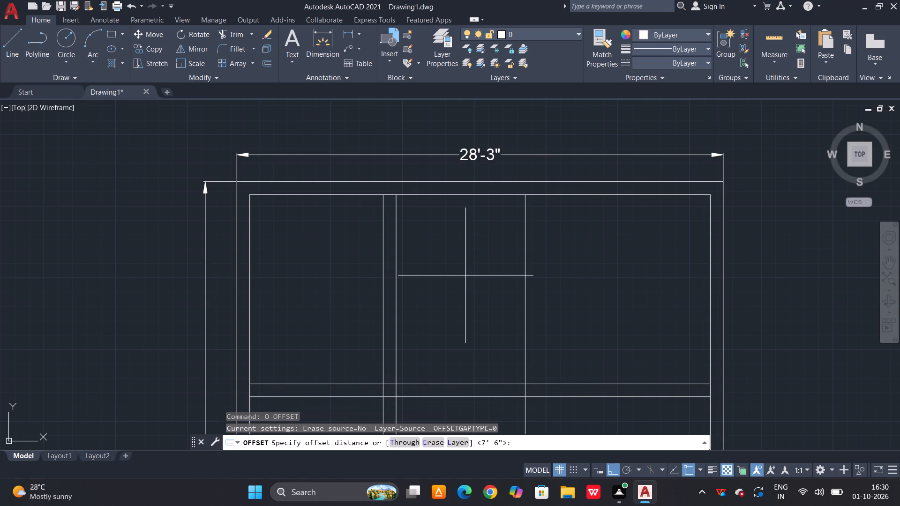
key(3)
key(apostrophe)
key(7)
key(period)
text(5")
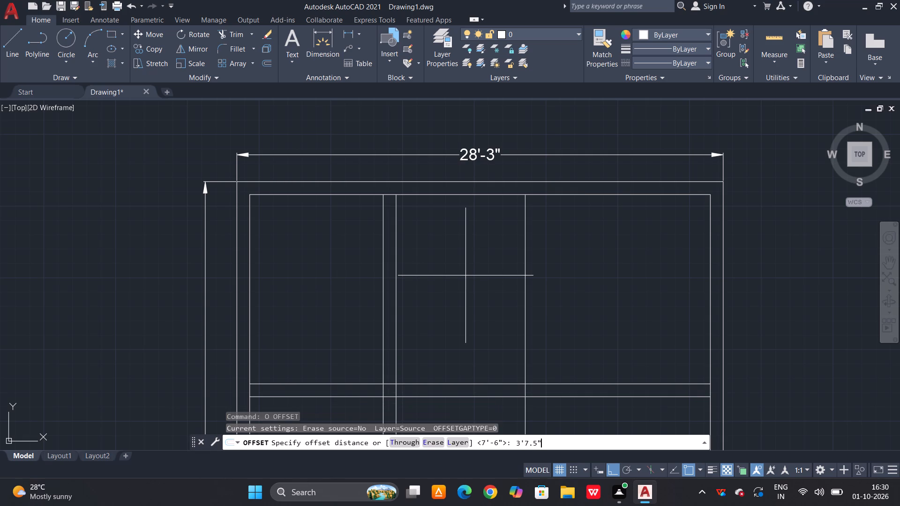
key(space)
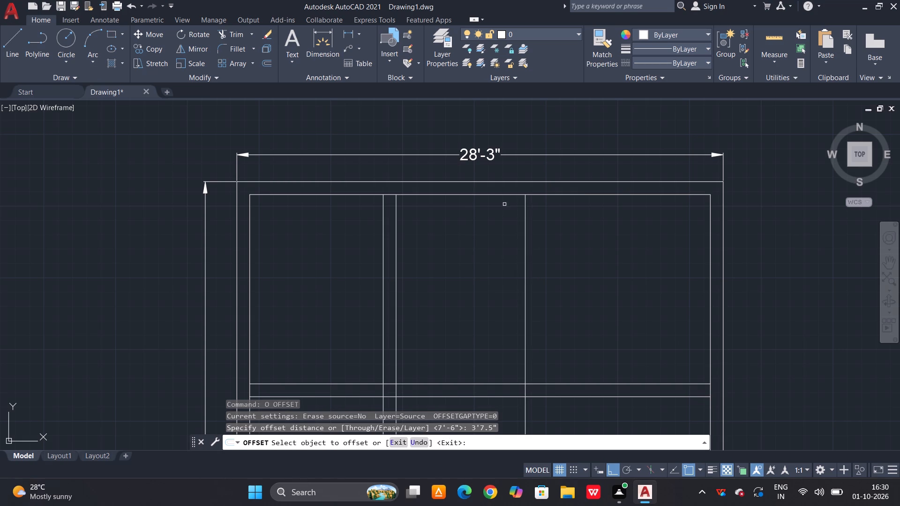
click(504, 198)
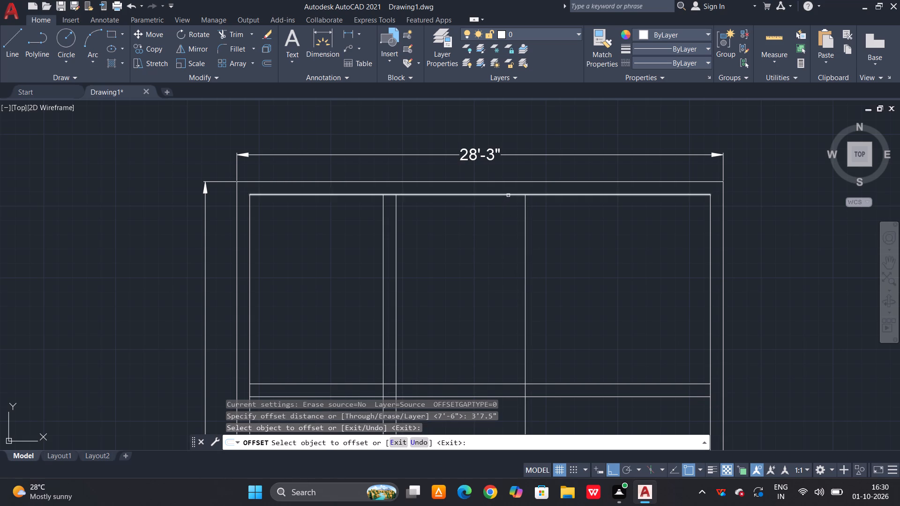
click(508, 195)
click(483, 286)
key(Escape)
key(Escape)
Offset the new vertical line 9" to the right and the new upper horizontal line 9" downward.
text(o)
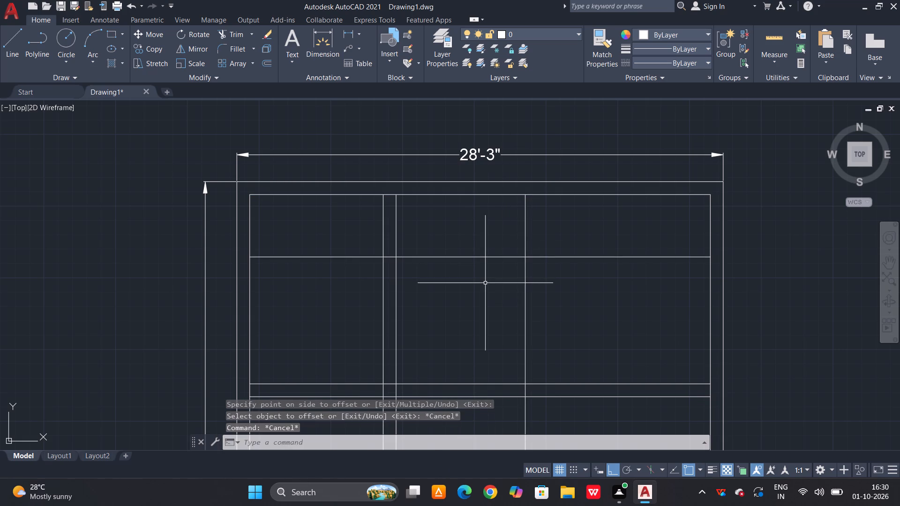
key(space)
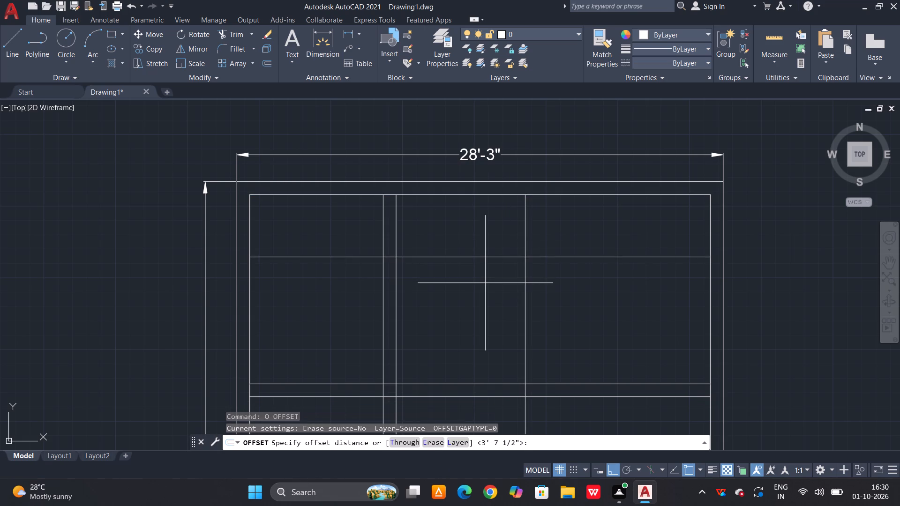
text(9")
key(space)
click(525, 247)
click(561, 246)
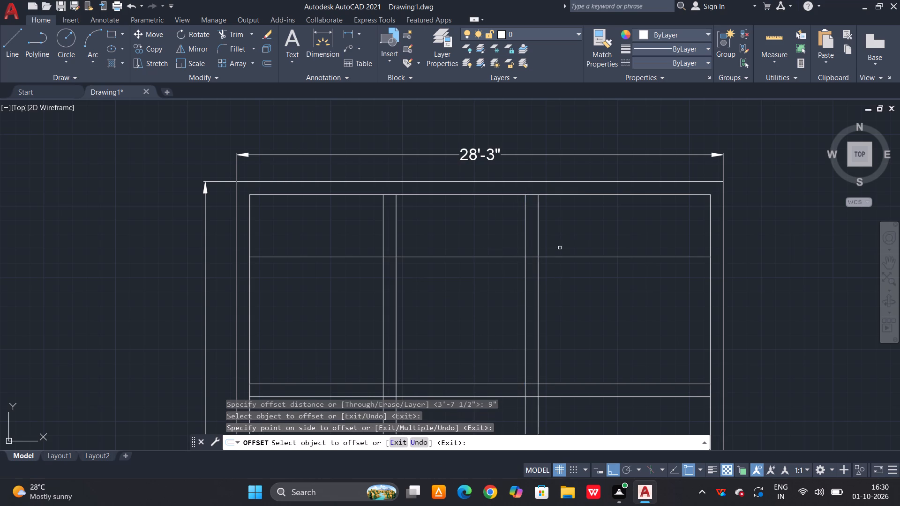
click(555, 258)
click(542, 292)
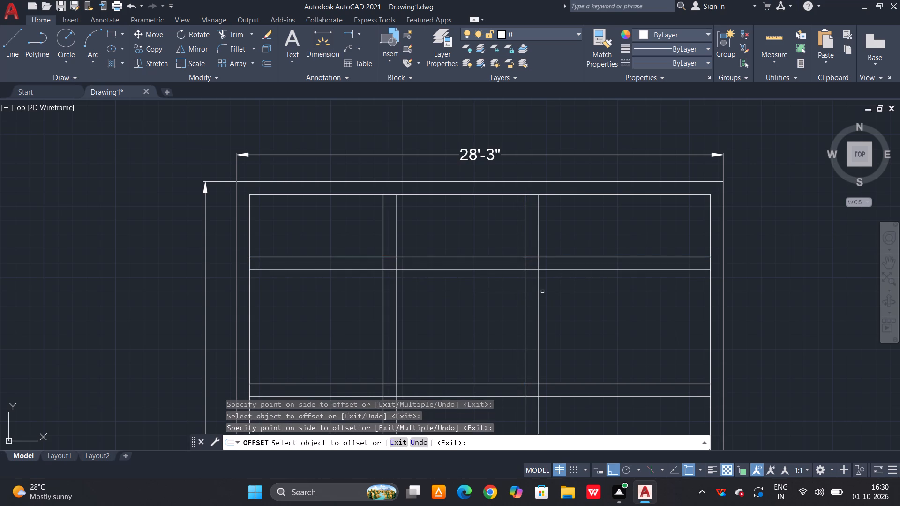
key(Escape)
key(Escape)
Trim the upper horizontal partition's line pair on both outer sides, keeping only the portion across the two vertical partitions.
text(tr)
key(space)
key(space)
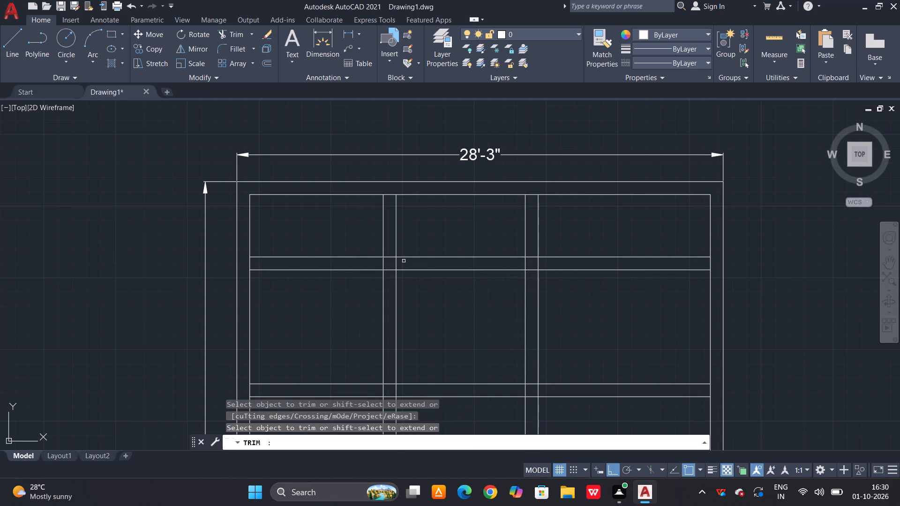
click(353, 244)
click(335, 297)
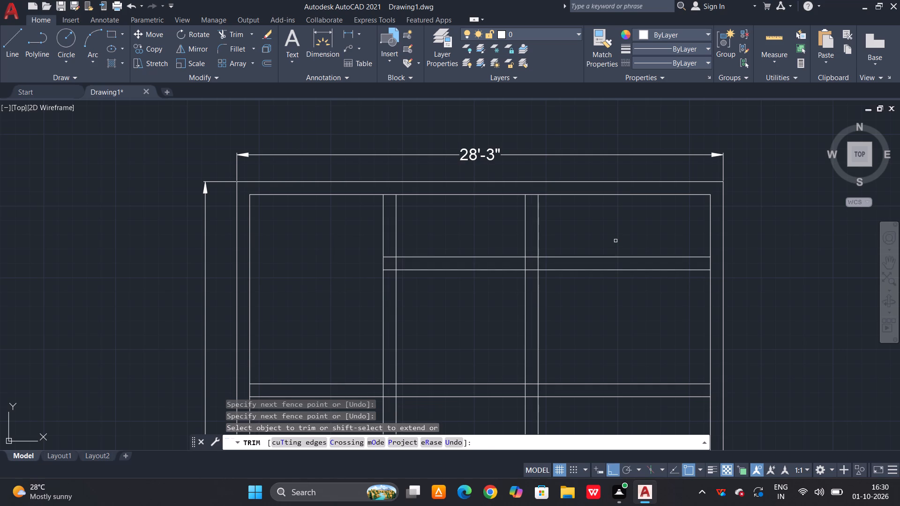
click(615, 241)
click(602, 291)
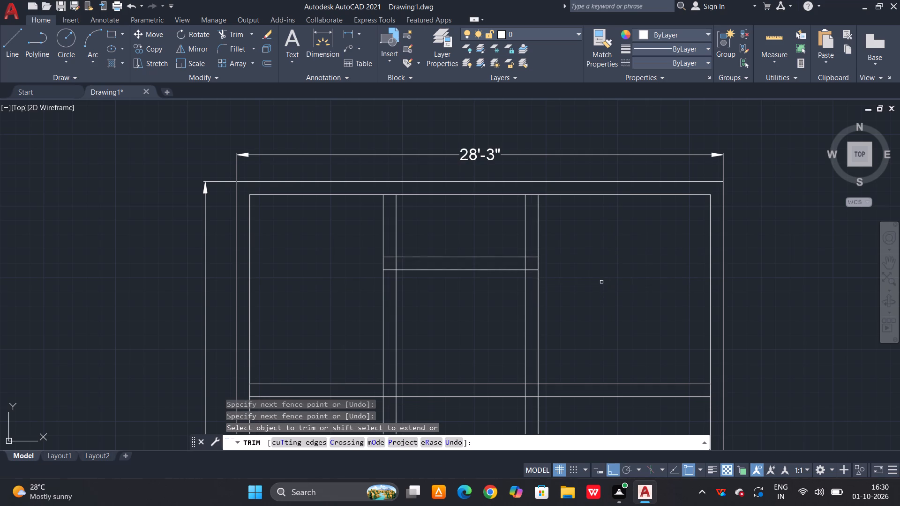
key(Escape)
scroll(563, 212, down, 1)
middle_drag(582, 268, 524, 277)
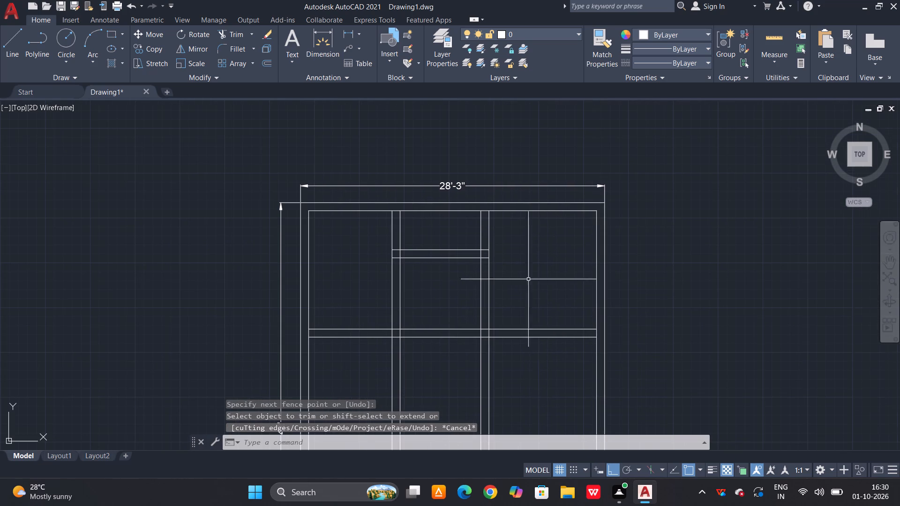
key(Escape)
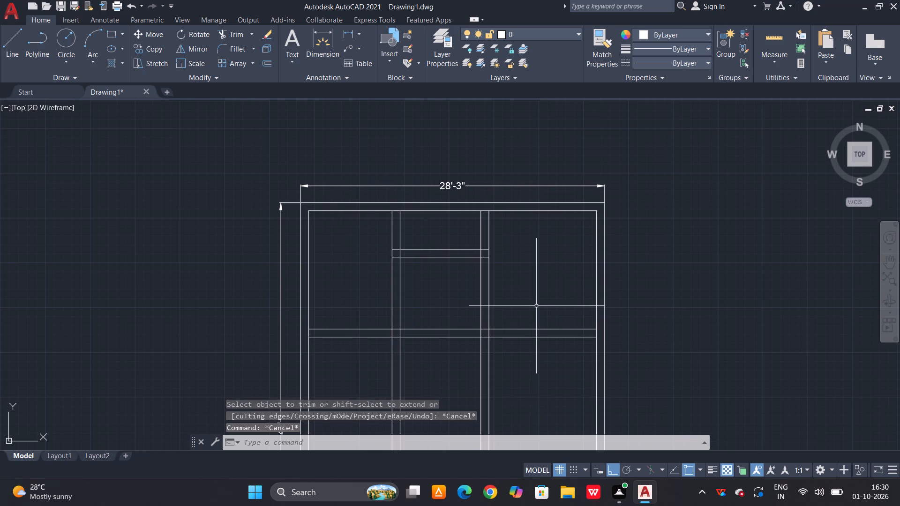
Trim the lower horizontal partition's two lines between the second vertical partition and the right inner wall.
text(tr)
key(space)
key(space)
click(547, 301)
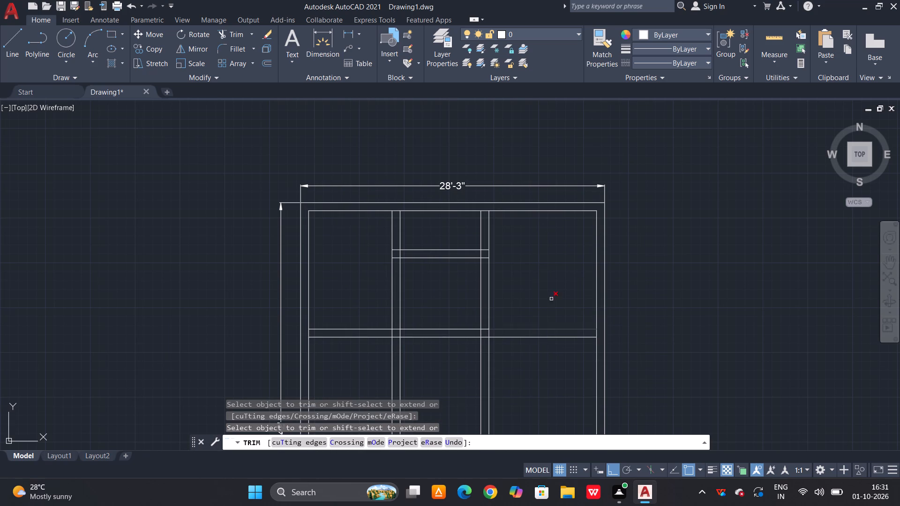
drag(555, 291, 554, 298)
click(539, 346)
key(Escape)
key(Escape)
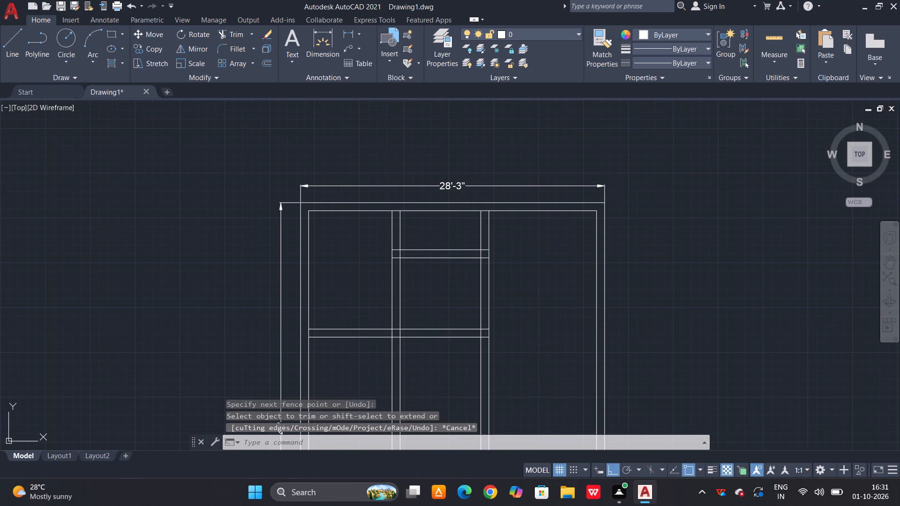
Offset the top inner wall line 15'9" down into the interior.
text(o)
key(space)
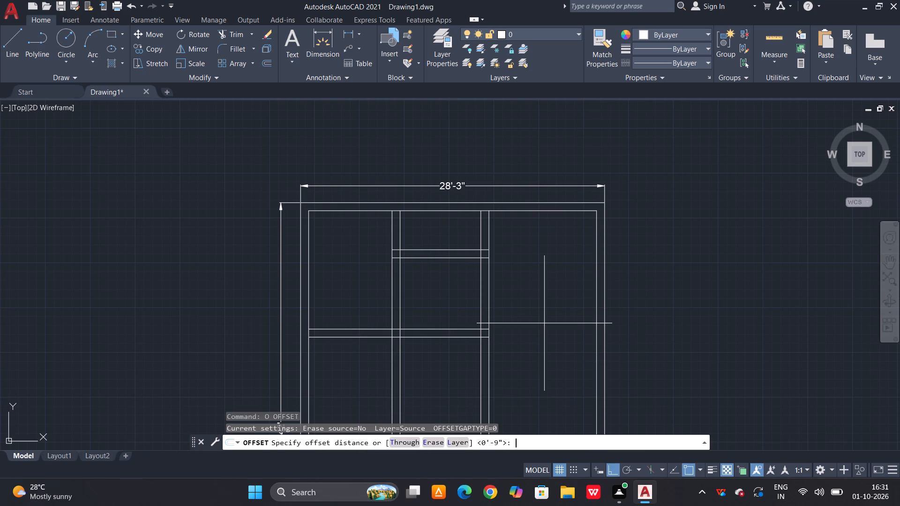
text(15'9")
key(space)
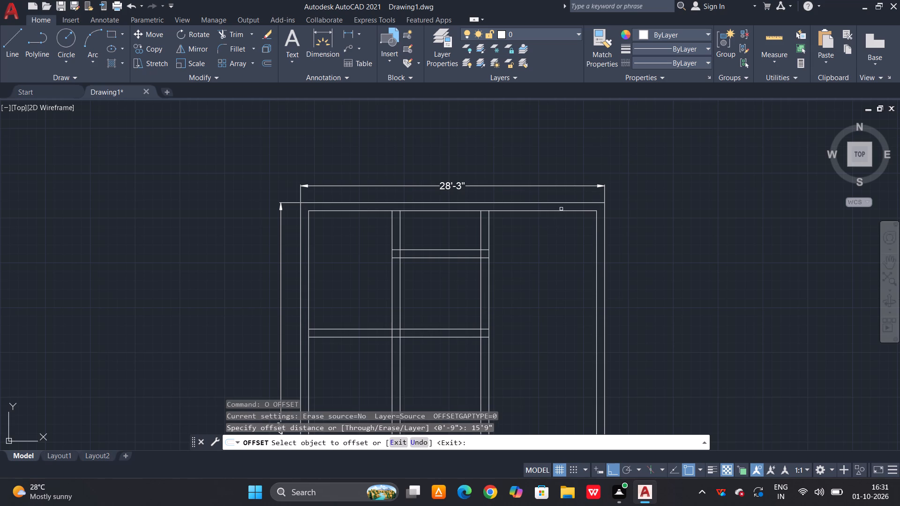
click(559, 211)
click(542, 306)
key(Escape)
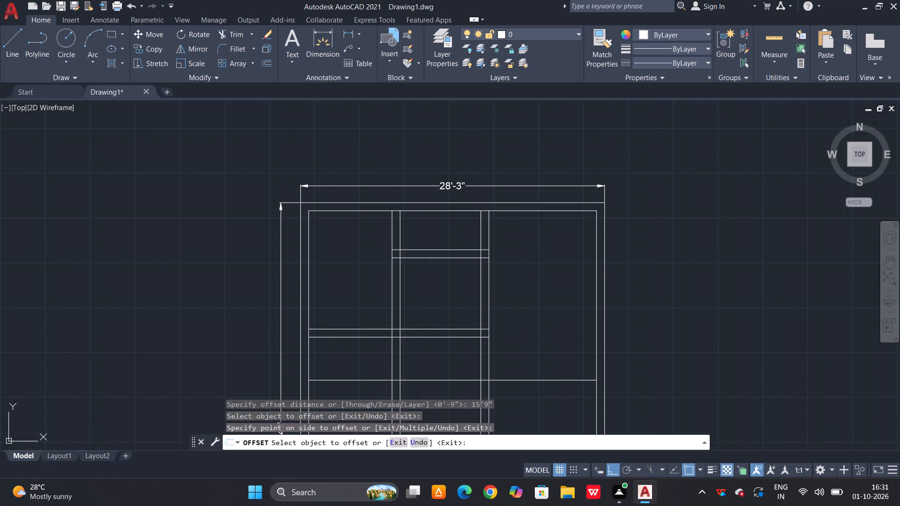
Offset the new lowest horizontal line 9" downward to form another partition.
key(o)
key(space)
text(9")
key(space)
click(528, 381)
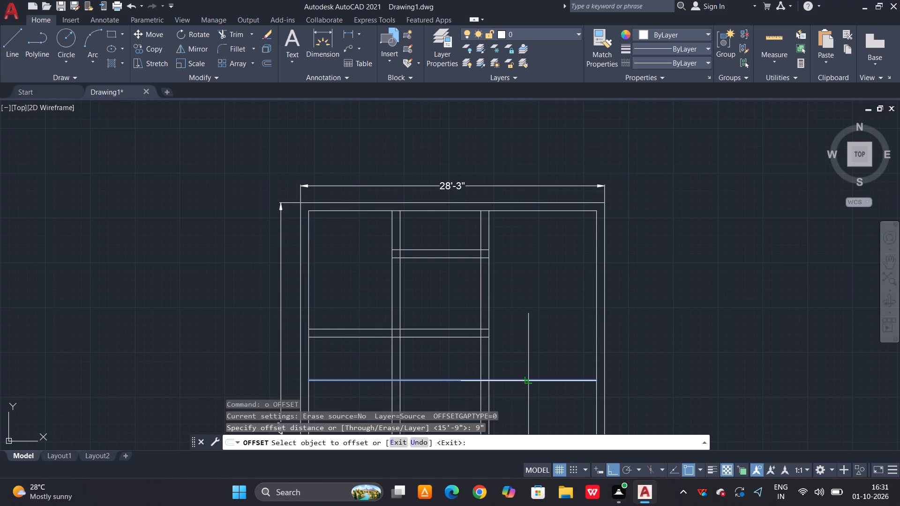
drag(523, 417, 526, 409)
scroll(546, 355, down, 2)
scroll(517, 374, up, 3)
key(Escape)
key(Escape)
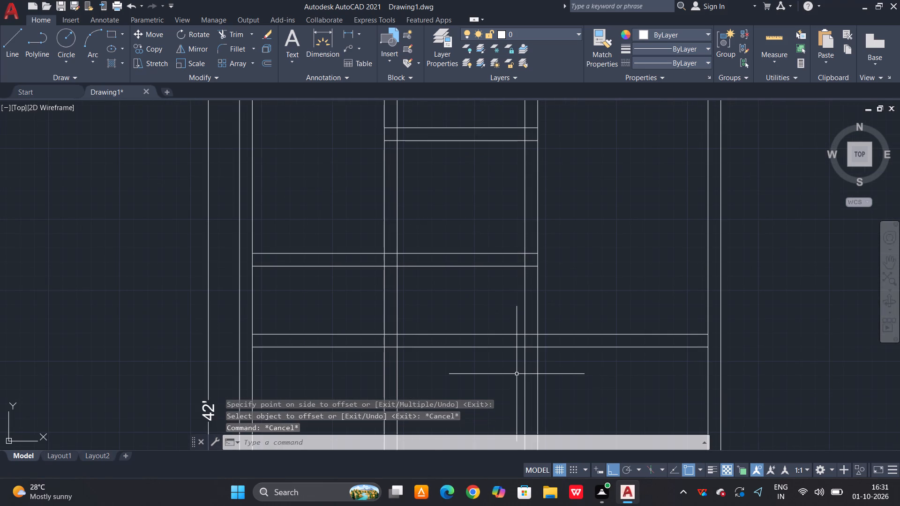
Trim the lowest horizontal partition's two lines between the two vertical partitions.
text(tr)
key(space)
key(space)
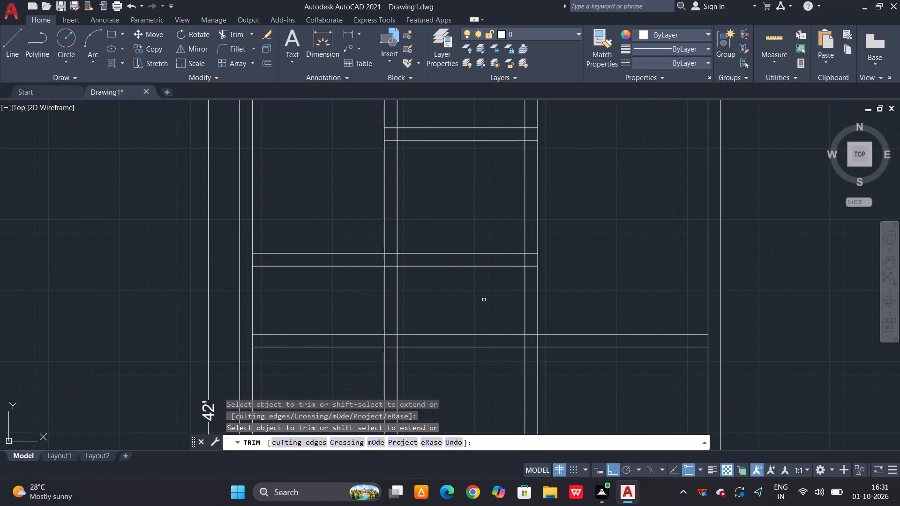
click(485, 301)
click(471, 338)
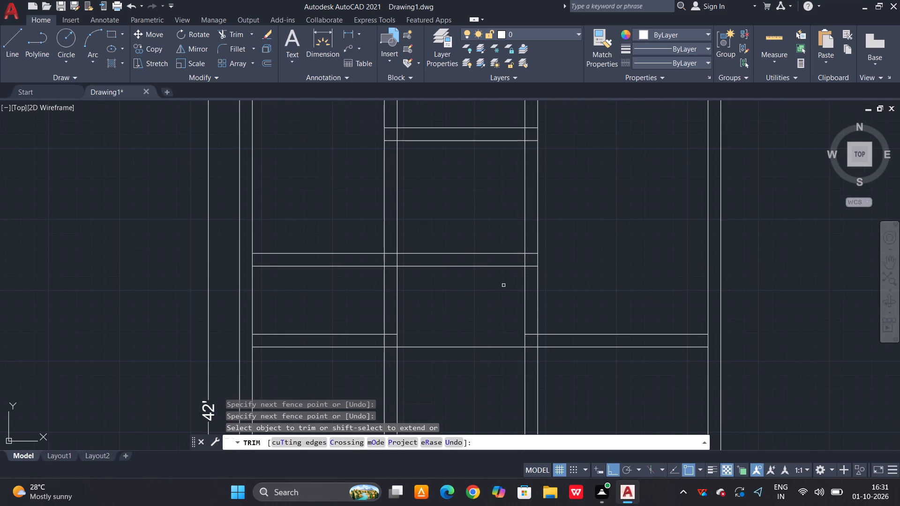
click(459, 335)
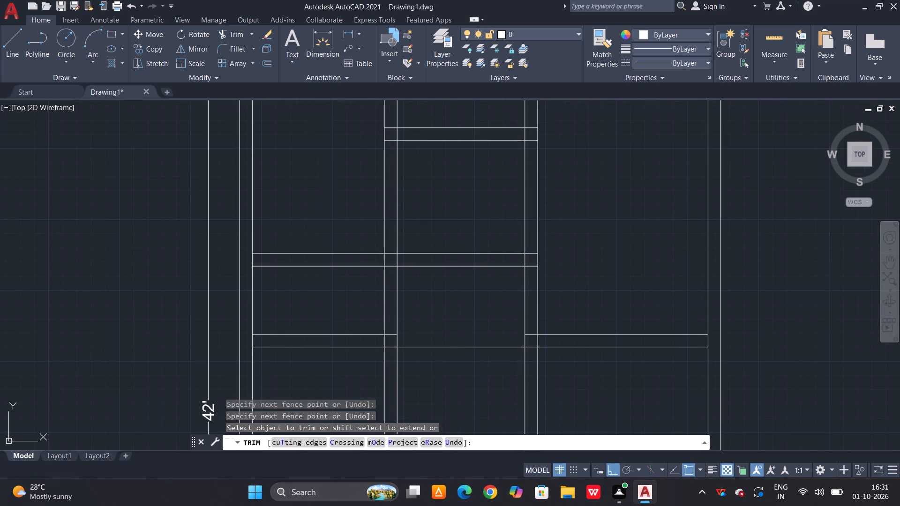
click(451, 365)
Erase the upper line of the lowest horizontal partition's left-hand section.
scroll(322, 361, up, 1)
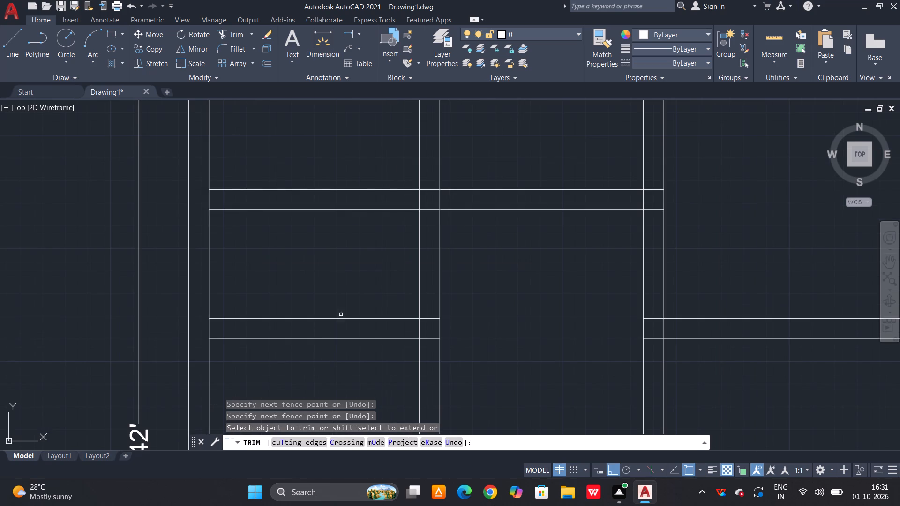
click(348, 305)
key(Escape)
click(345, 309)
click(332, 327)
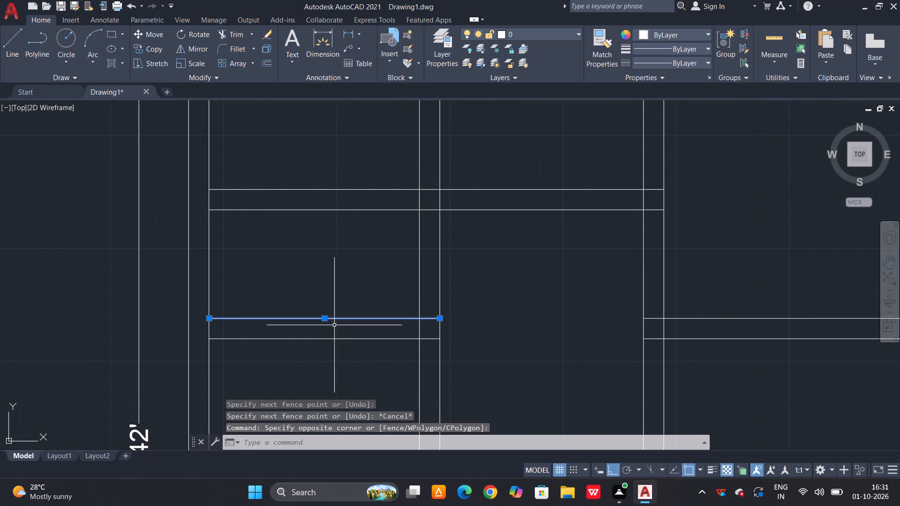
key(Delete)
key(Escape)
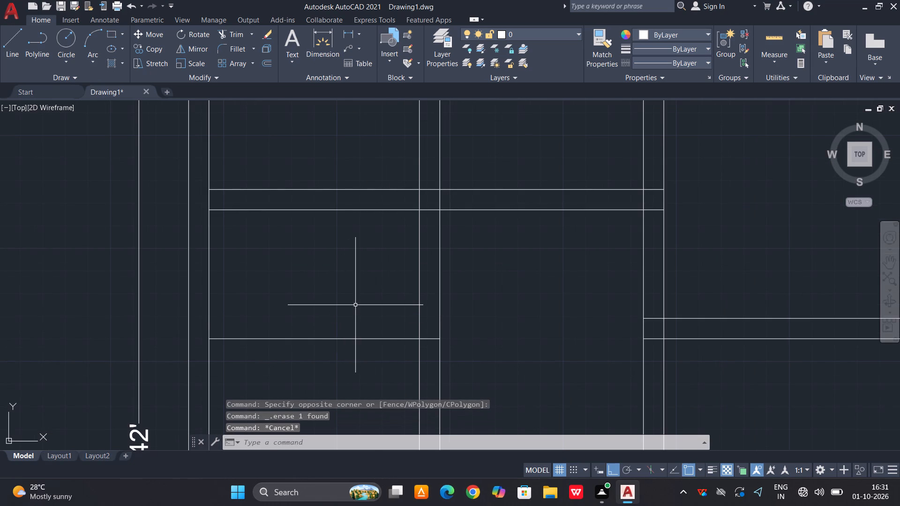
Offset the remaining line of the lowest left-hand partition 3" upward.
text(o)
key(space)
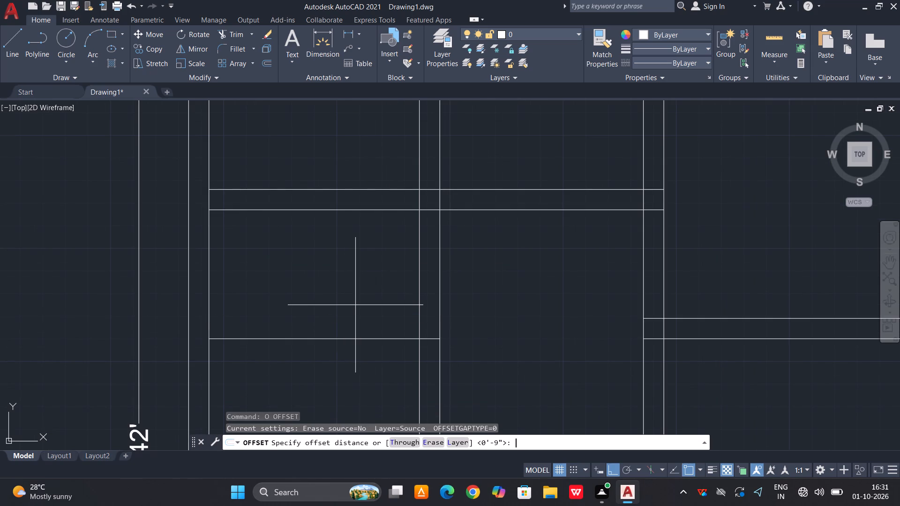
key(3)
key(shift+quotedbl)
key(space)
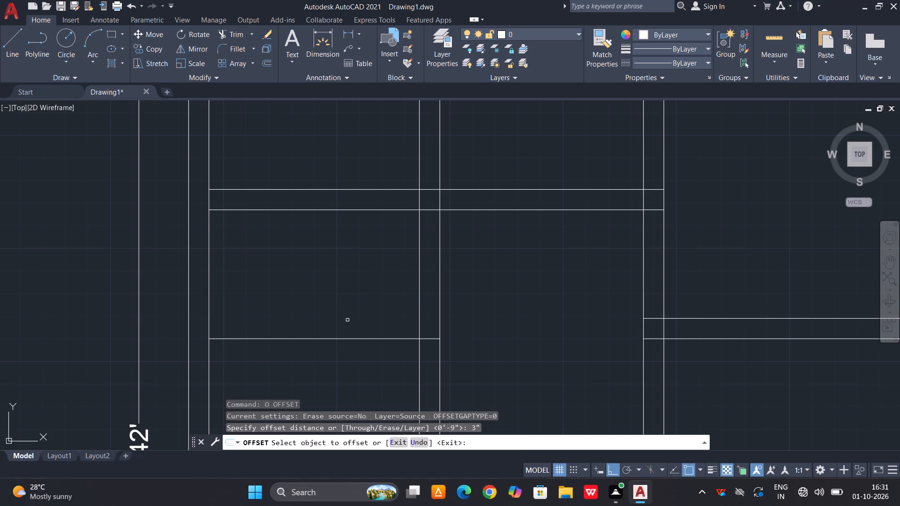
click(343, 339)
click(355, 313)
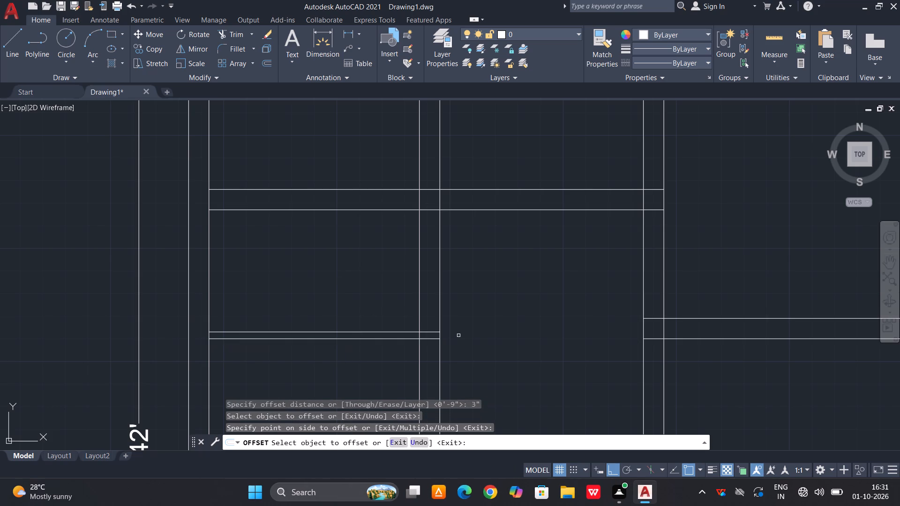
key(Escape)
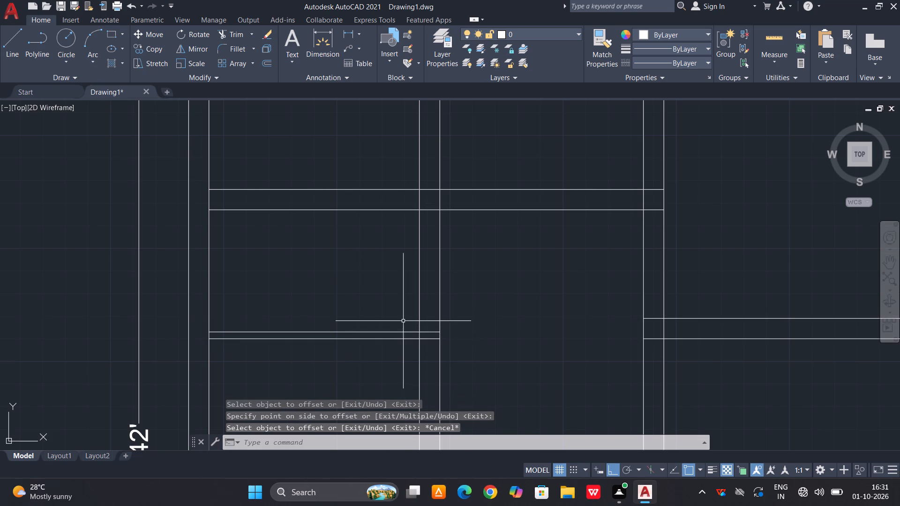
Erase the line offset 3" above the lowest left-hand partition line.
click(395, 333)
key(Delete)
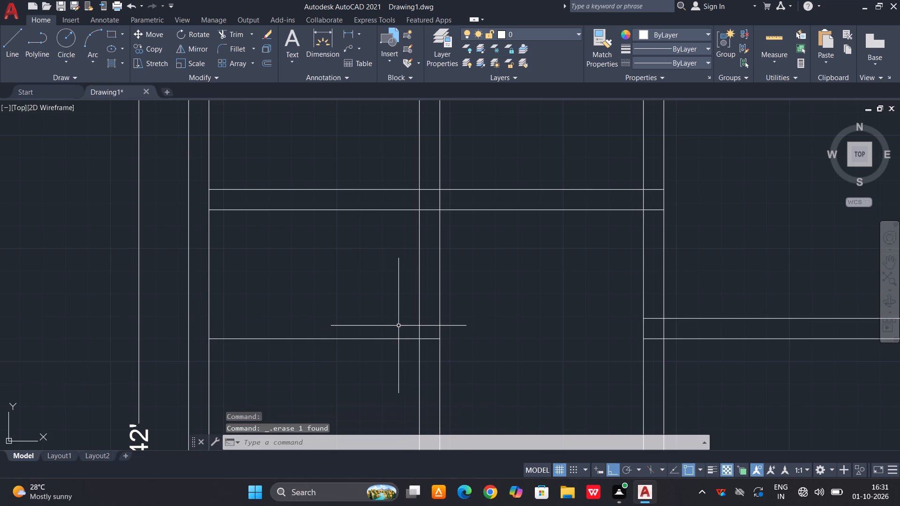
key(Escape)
Offset the remaining line of the lowest left-hand partition 4.5" upward to form a thinner partition.
text(o 4.5")
key(space)
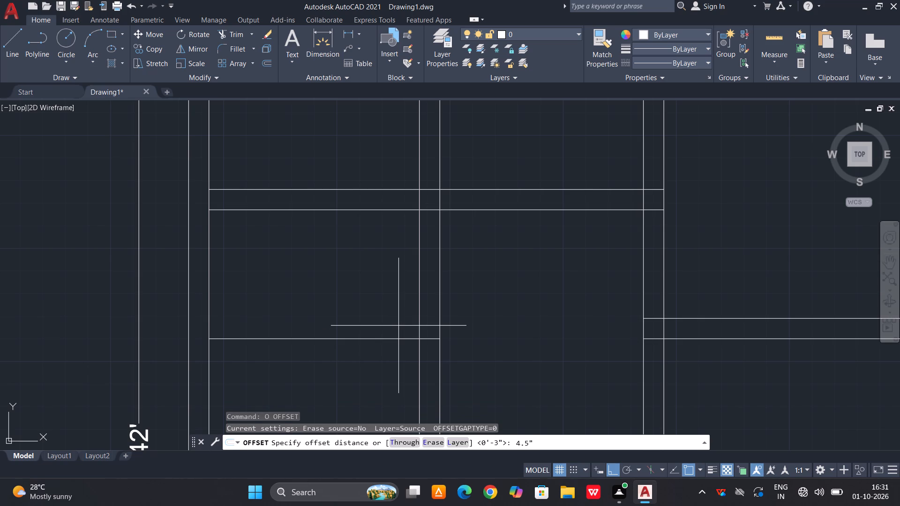
click(389, 338)
click(394, 316)
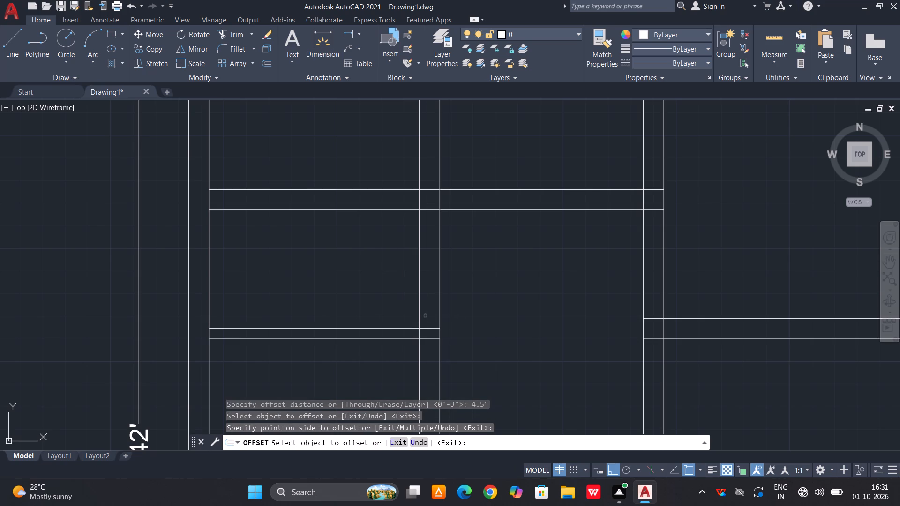
scroll(447, 324, down, 1)
key(Escape)
key(Escape)
Trim the first vertical partition's two lines between the middle horizontal partition and the 4.5" partition.
middle_drag(469, 296, 470, 303)
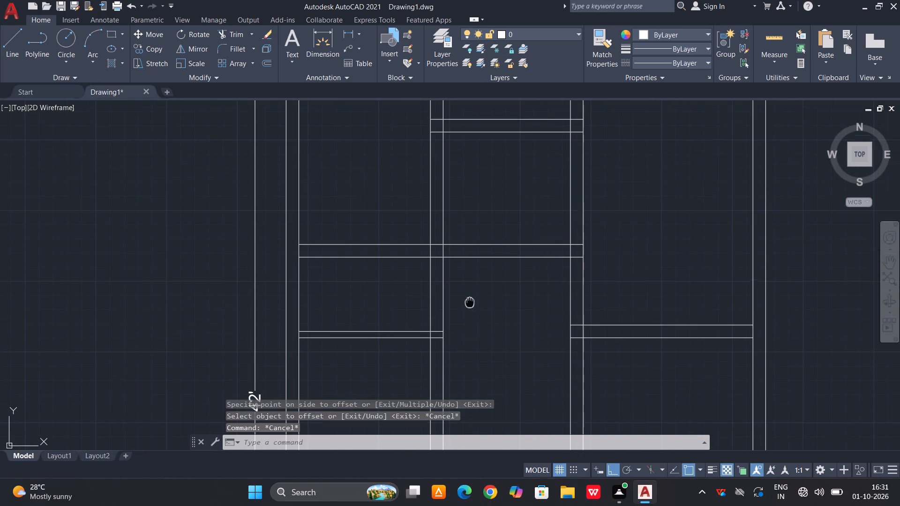
middle_drag(470, 303, 468, 317)
key(Escape)
text(tr)
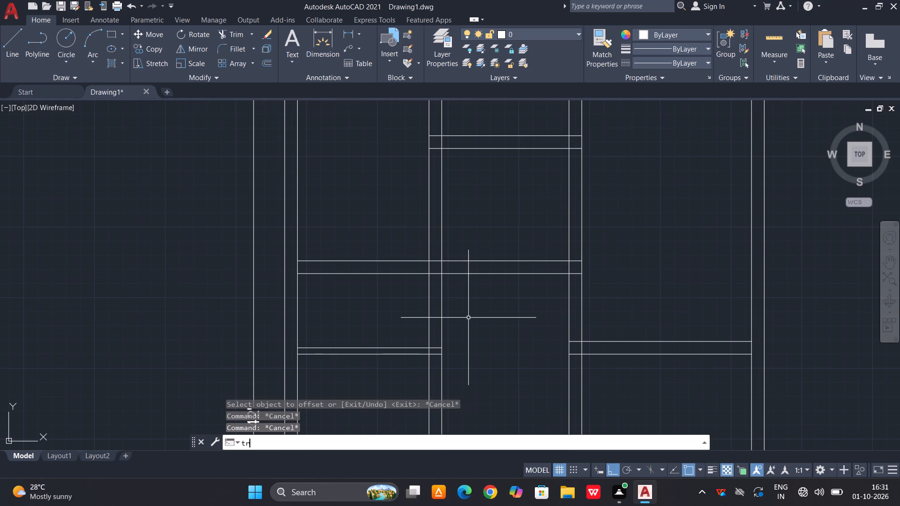
key(space)
key(space)
click(474, 298)
click(419, 319)
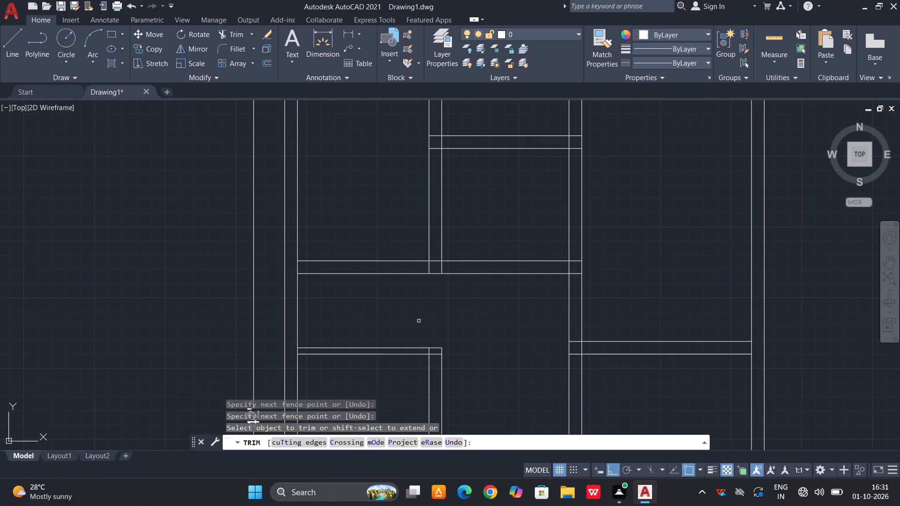
Trim the overlapping line pieces at the corner where the 4.5" partition meets the first vertical partition.
scroll(427, 359, up, 3)
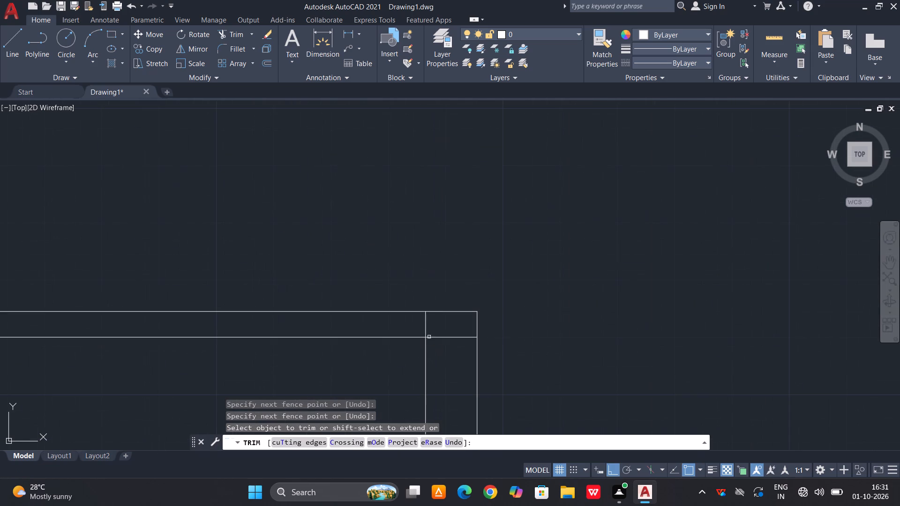
click(427, 326)
click(407, 326)
scroll(506, 368, down, 2)
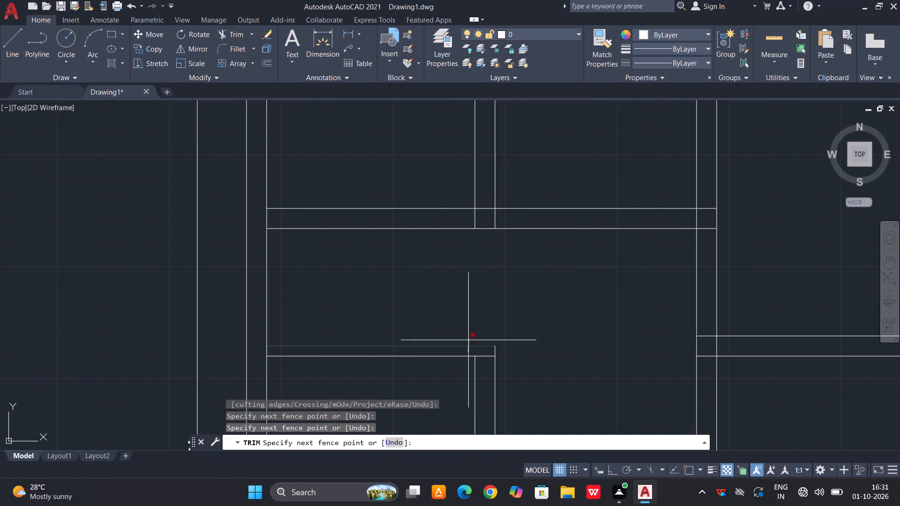
scroll(468, 348, up, 4)
drag(458, 373, 459, 368)
Trim the second vertical partition's two lines between the middle horizontal partition and the lowest right-hand partition.
scroll(464, 338, down, 5)
middle_drag(541, 303, 497, 320)
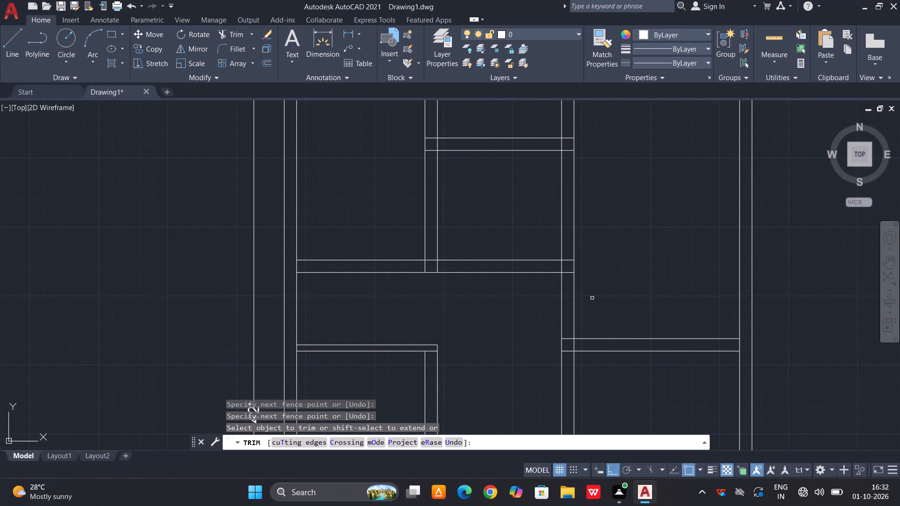
click(599, 298)
click(544, 325)
Trim the middle horizontal partition's two lines between the first and second vertical partitions.
click(505, 238)
click(474, 310)
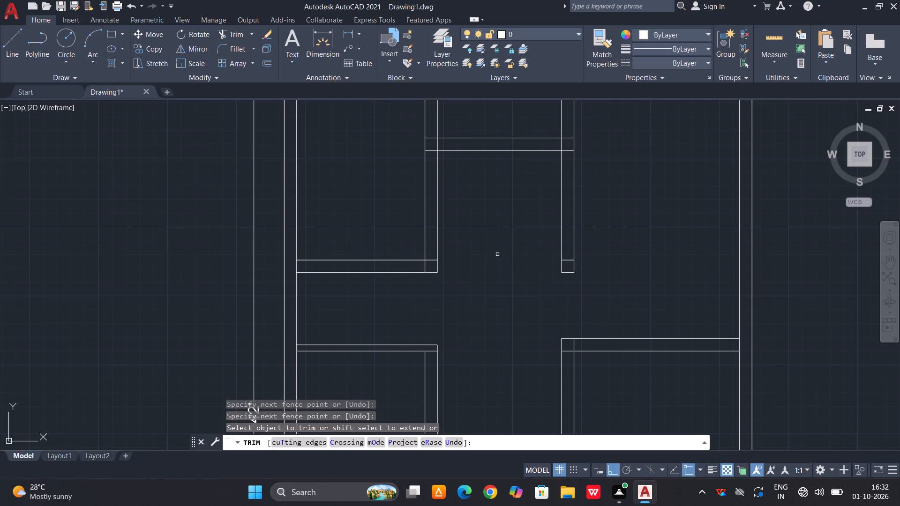
Trim the first vertical partition's two lines between the upper and middle horizontal partitions.
middle_drag(494, 253, 499, 350)
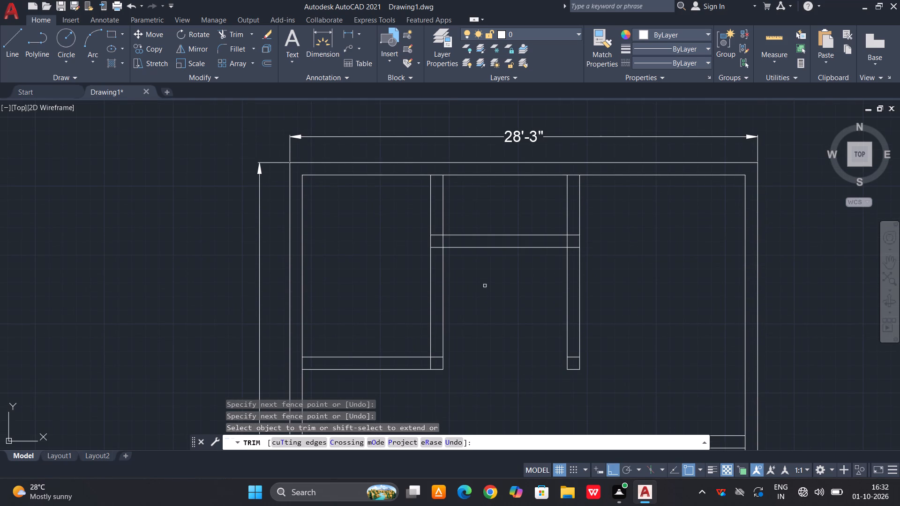
click(485, 282)
click(377, 331)
Trim the overlapping line pieces at the corner where the upper horizontal partition meets the first vertical partition.
scroll(430, 230, up, 2)
drag(439, 242, 439, 246)
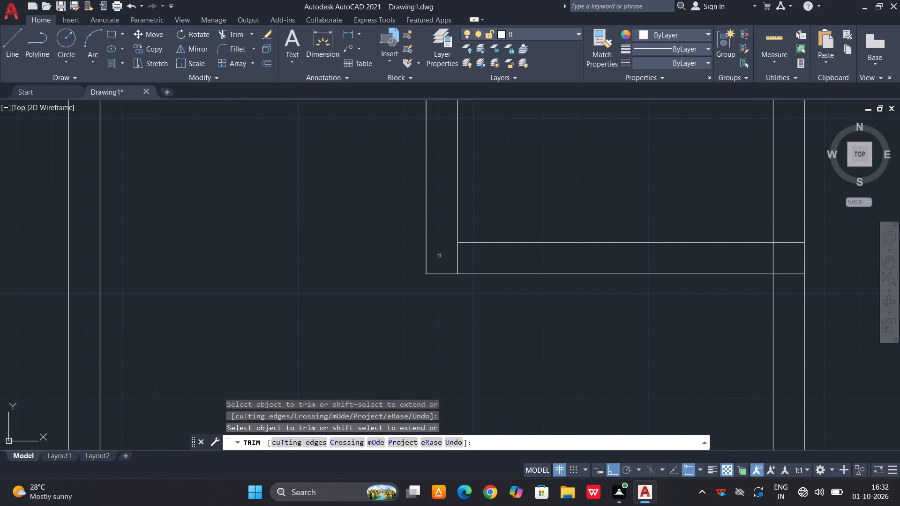
drag(451, 262, 457, 260)
click(473, 258)
scroll(452, 298, down, 2)
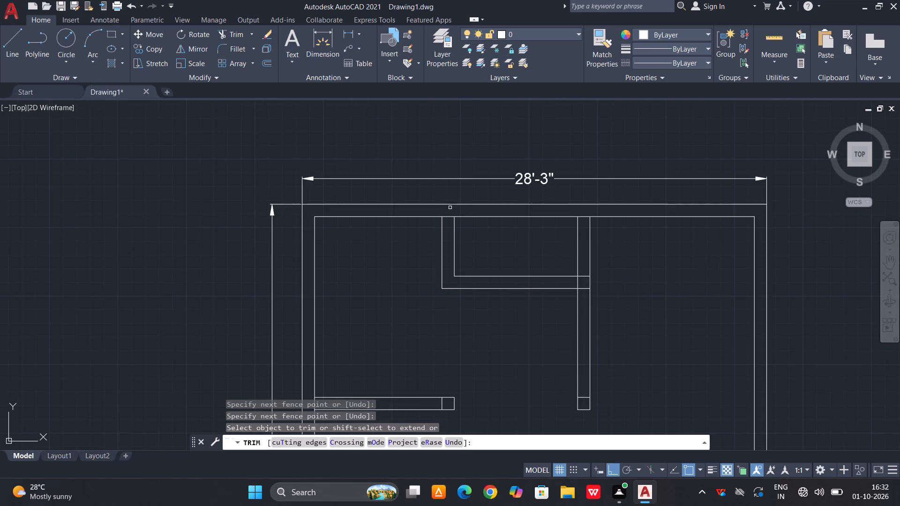
Trim the top inner wall line across the ends of both vertical partitions.
scroll(449, 208, up, 3)
click(449, 229)
click(428, 288)
scroll(446, 240, down, 3)
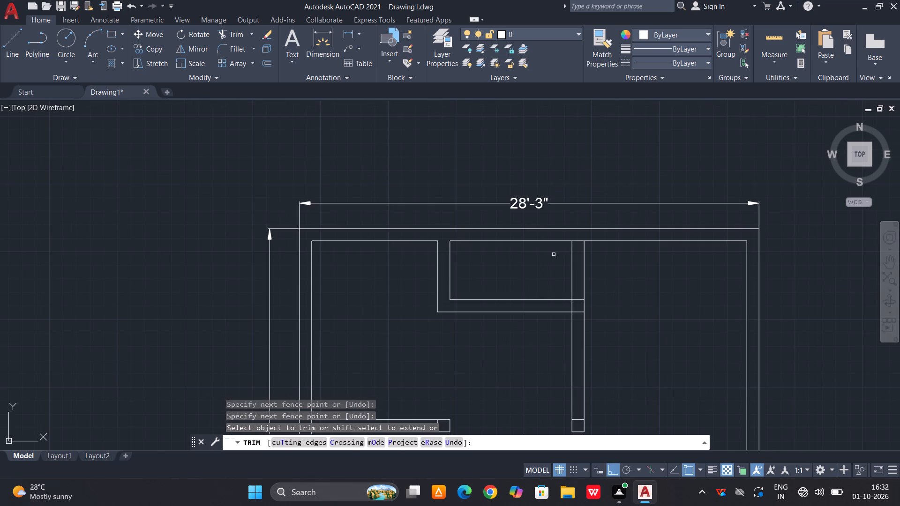
scroll(586, 238, up, 3)
click(543, 246)
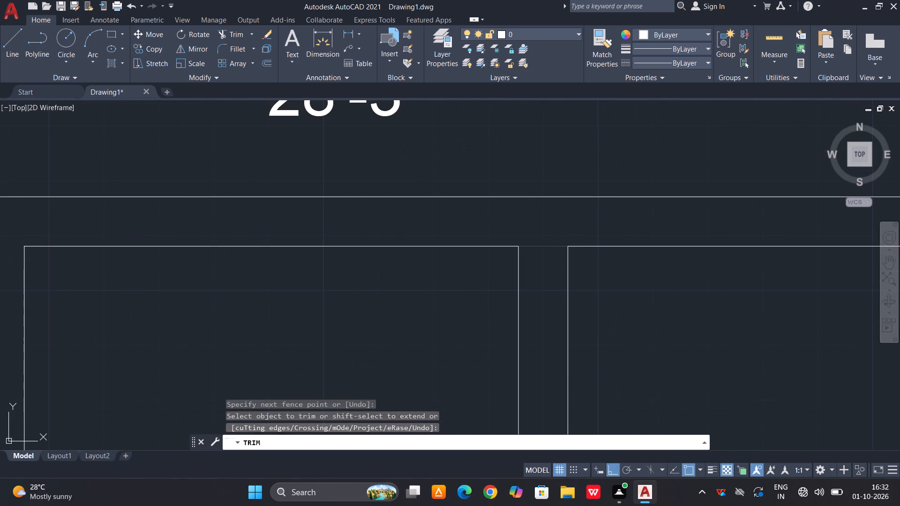
scroll(557, 237, down, 3)
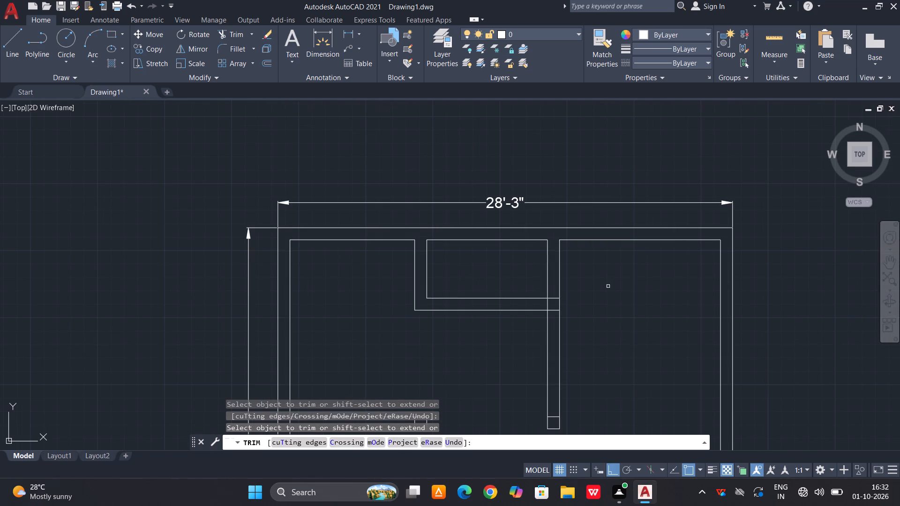
key(Escape)
Offset the top line of the upper horizontal partition 2'6" upward.
text(o)
key(space)
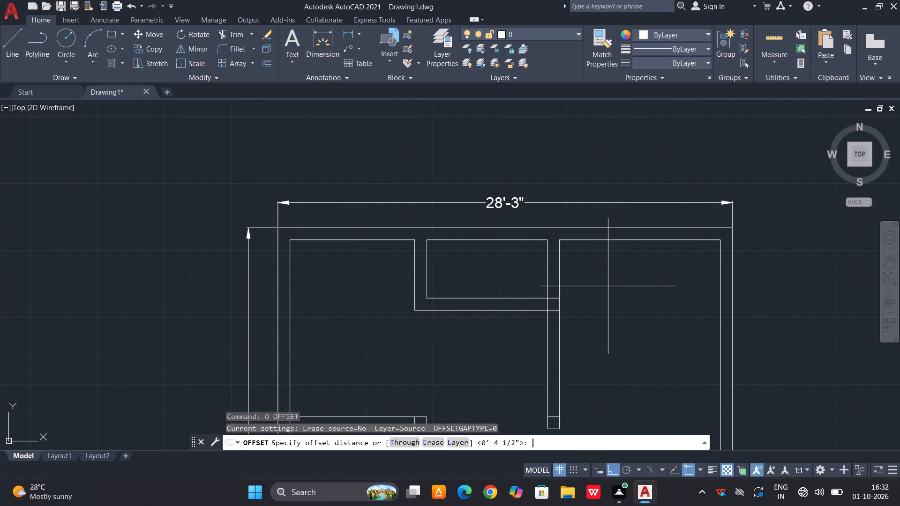
key(2)
key(apostrophe)
key(6)
key(shift+quotedbl)
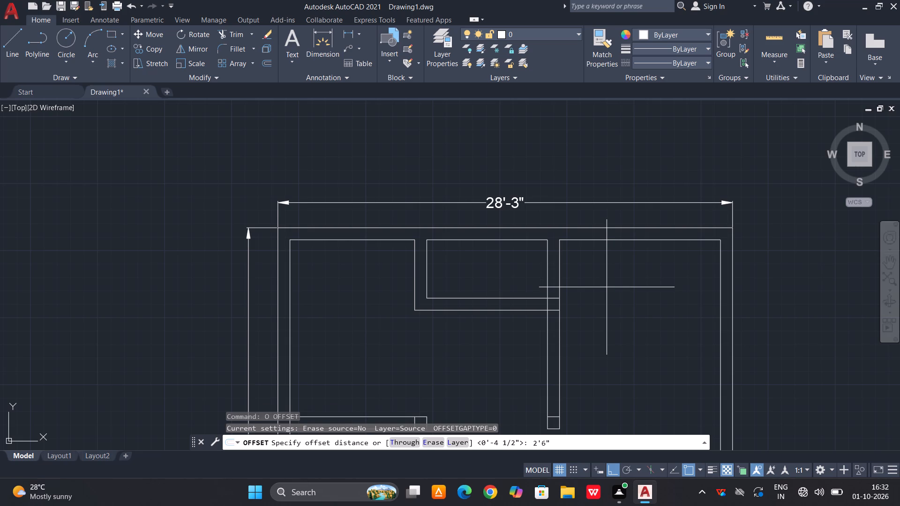
key(space)
click(553, 299)
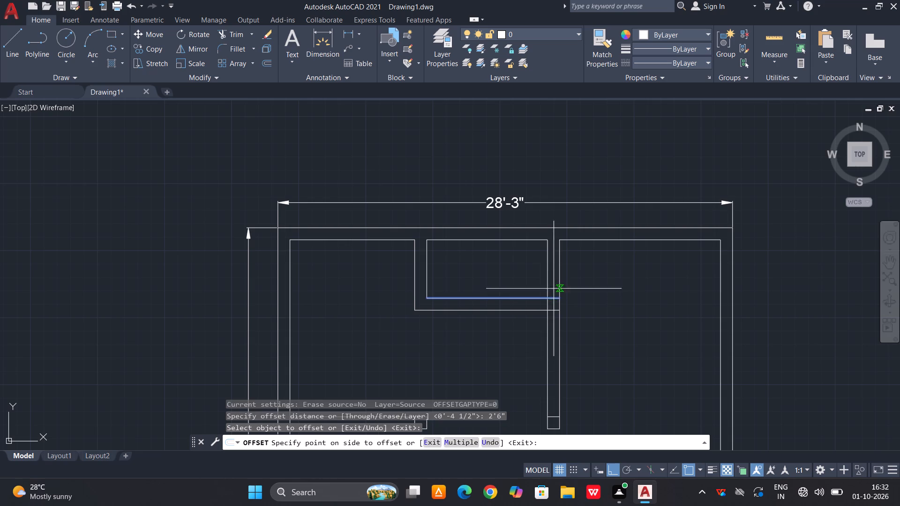
click(555, 281)
key(Escape)
key(Escape)
Trim a 2'6" opening in the second vertical partition above the upper horizontal partition, removing the excess offset line inside the small room.
text(tr)
key(space)
key(space)
click(577, 277)
click(540, 286)
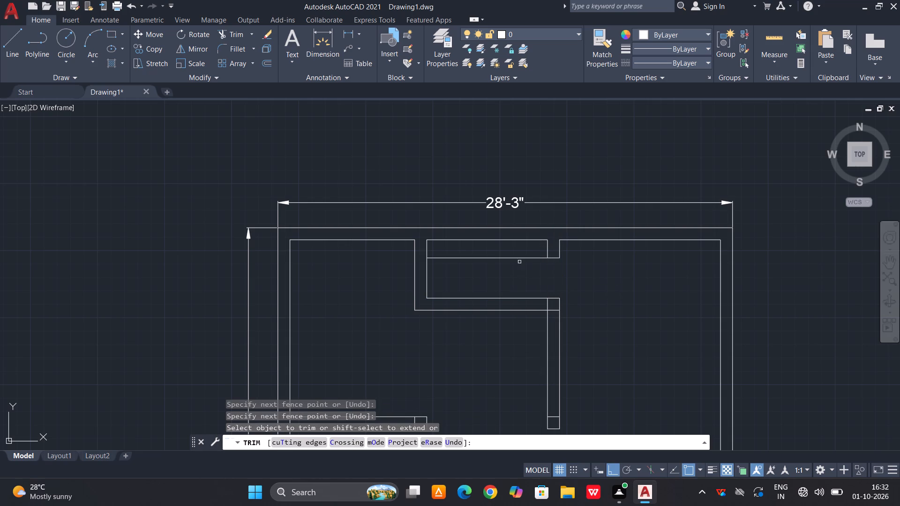
click(519, 253)
click(510, 265)
Trim the overlapping line pieces at the corner where the upper horizontal partition meets the second vertical partition.
scroll(576, 314, up, 2)
click(518, 302)
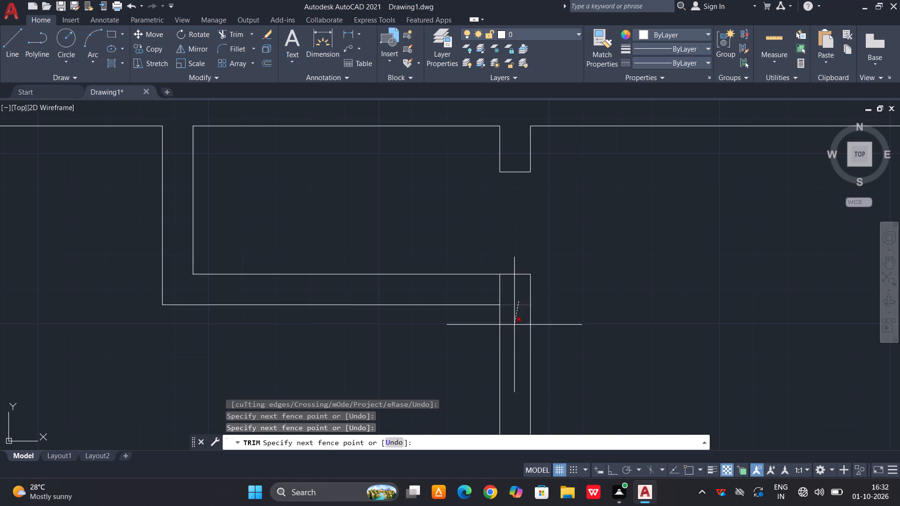
click(514, 325)
click(515, 282)
click(492, 294)
scroll(523, 215, down, 2)
scroll(583, 232, down, 1)
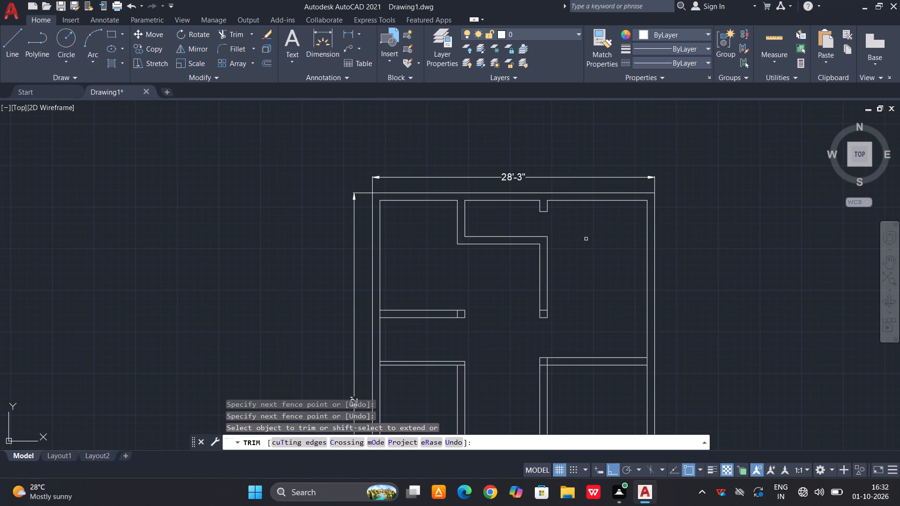
Trim the leftover cross lines at the lower end of the second vertical partition and the free end of the left horizontal partition.
scroll(536, 292, up, 2)
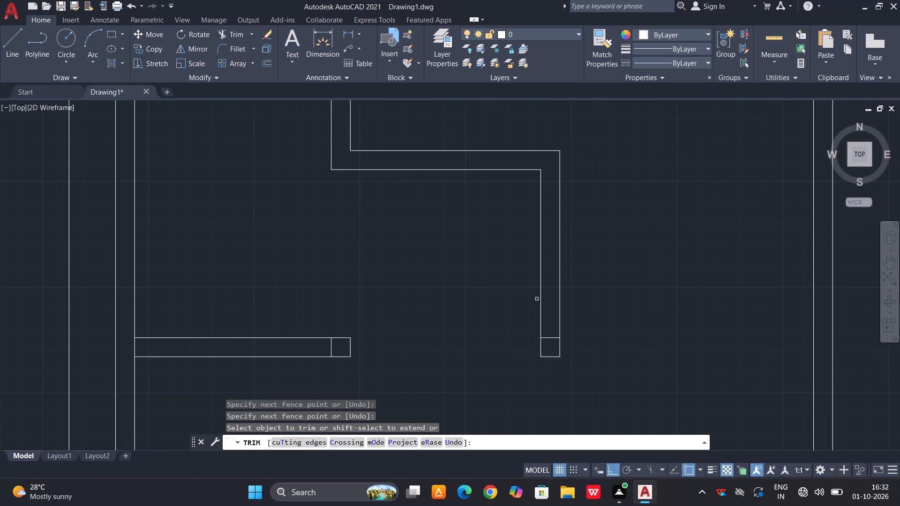
click(550, 337)
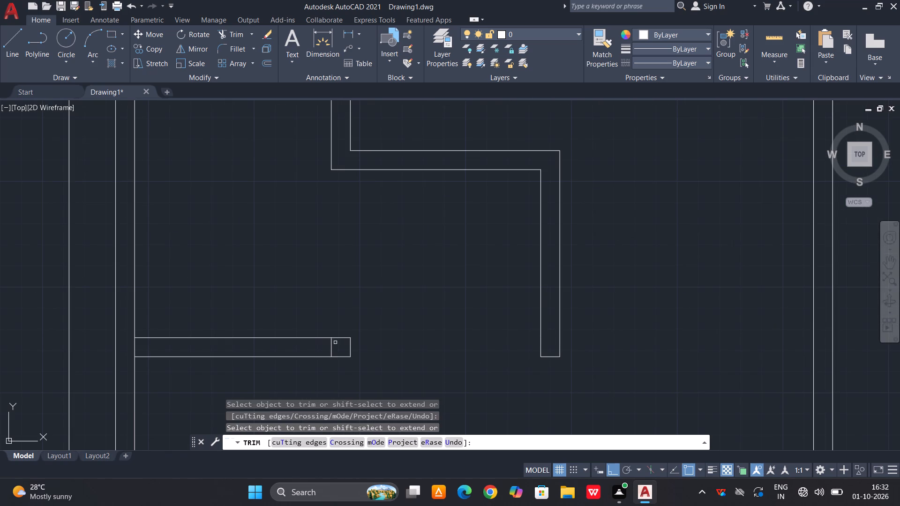
click(330, 345)
click(313, 348)
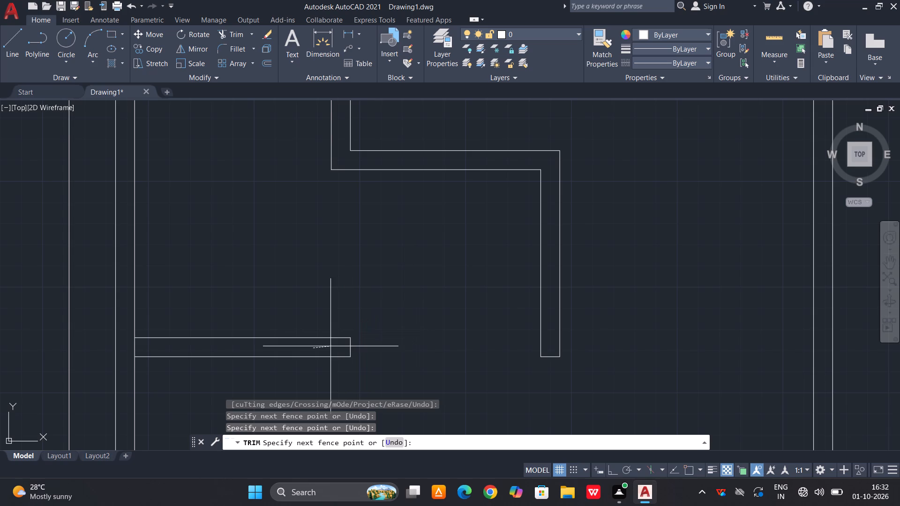
click(330, 346)
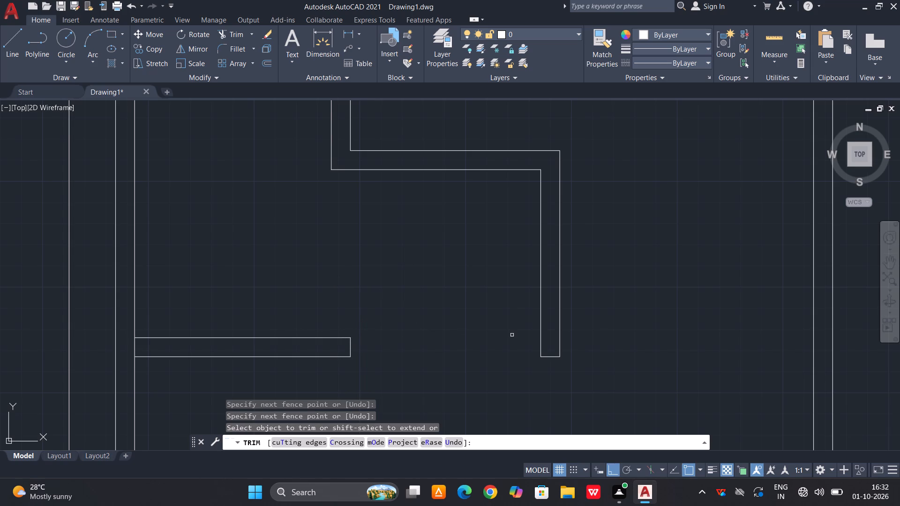
Trim the left outer wall's inner line across the end of the left horizontal partition, then end the Trim command.
click(145, 347)
click(131, 350)
key(Escape)
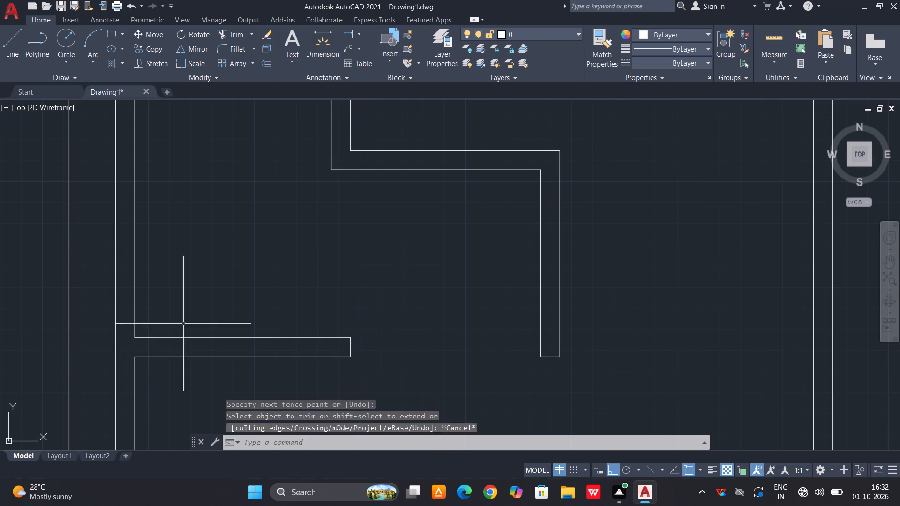
key(Escape)
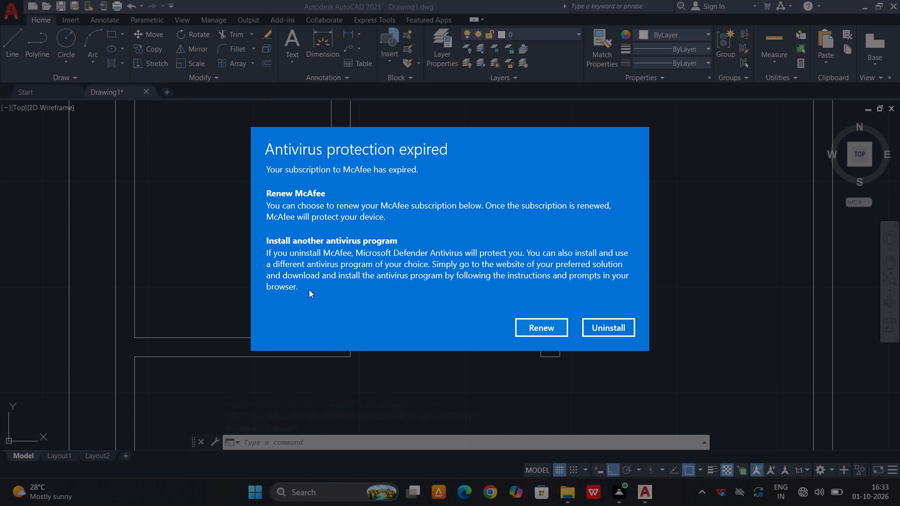
Choose to renew McAfee in the expired antivirus protection notice.
scroll(309, 276, down, 1)
click(539, 329)
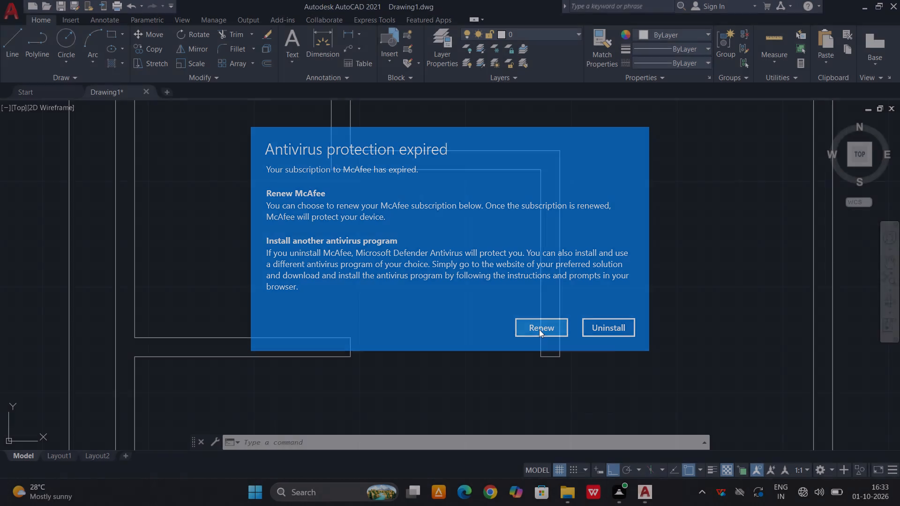
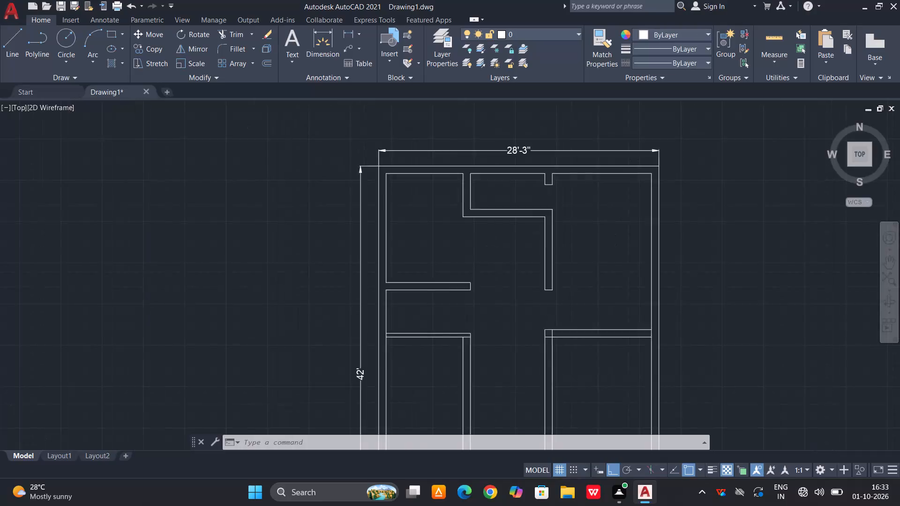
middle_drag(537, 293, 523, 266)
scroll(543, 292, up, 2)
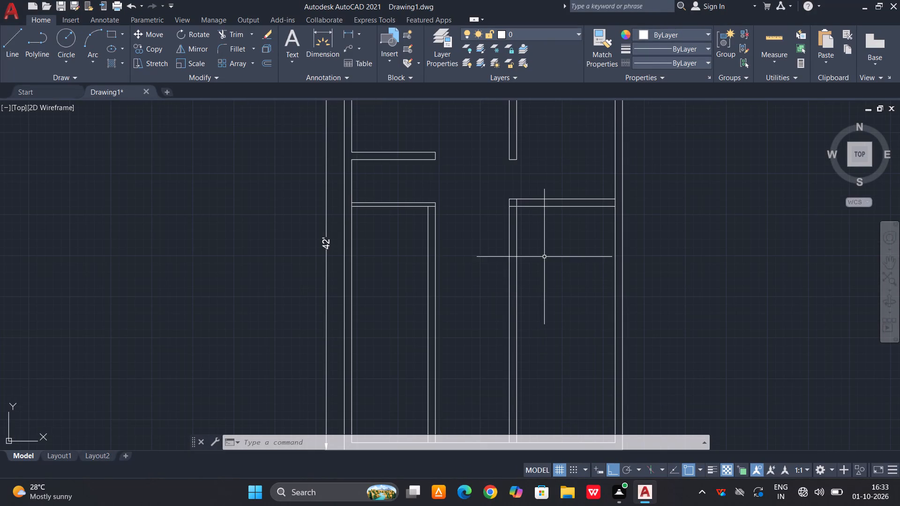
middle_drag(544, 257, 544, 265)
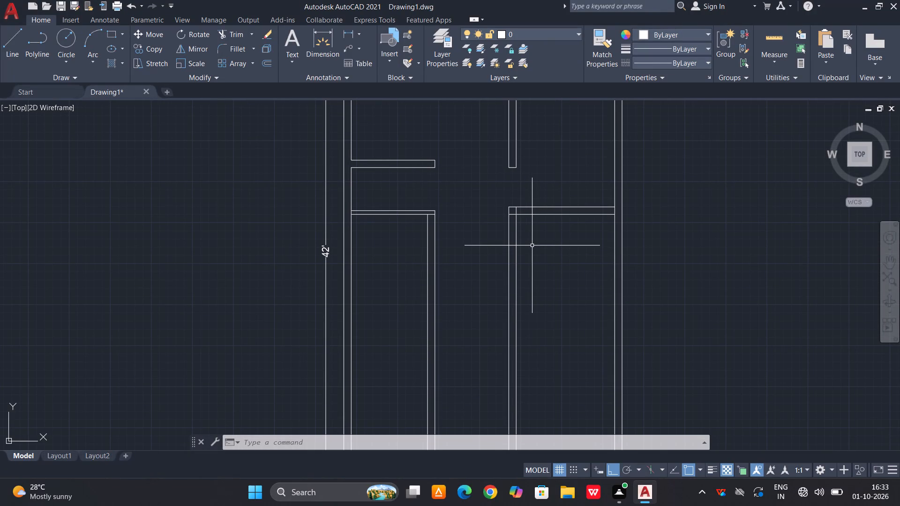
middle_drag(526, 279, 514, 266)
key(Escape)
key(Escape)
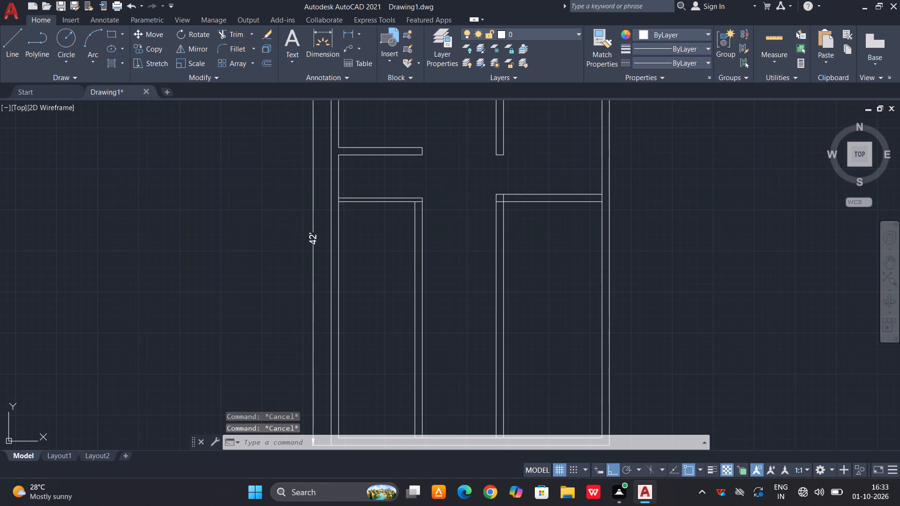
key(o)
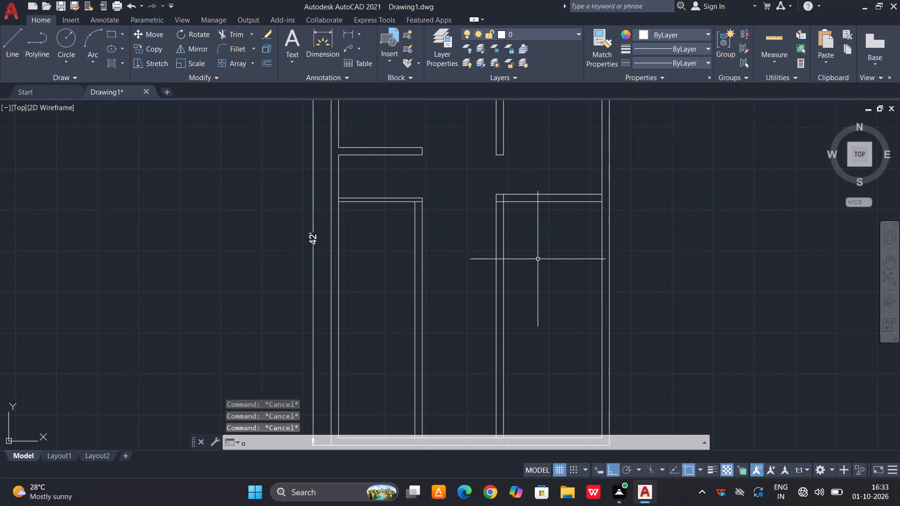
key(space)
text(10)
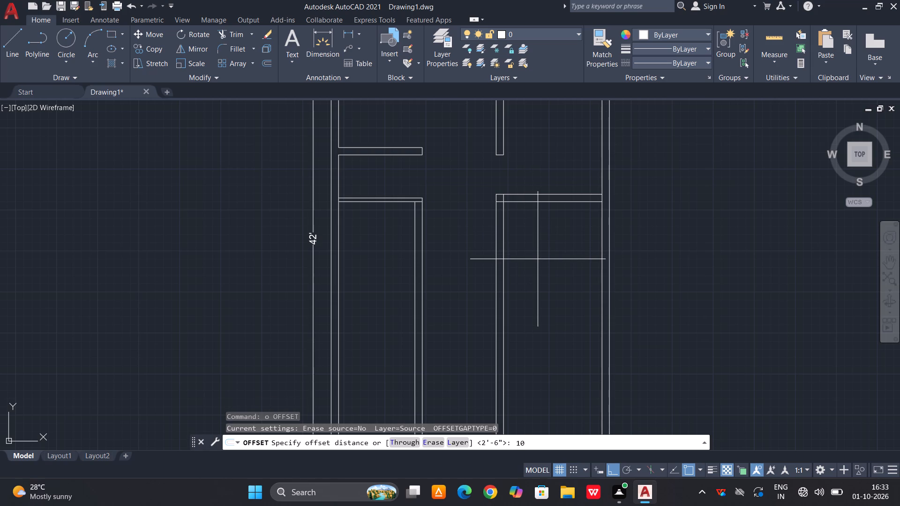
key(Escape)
Check the inside width of the right-hand room below the horizontal partition with a trial dimension, without placing it.
text(dim)
key(space)
scroll(500, 198, up, 3)
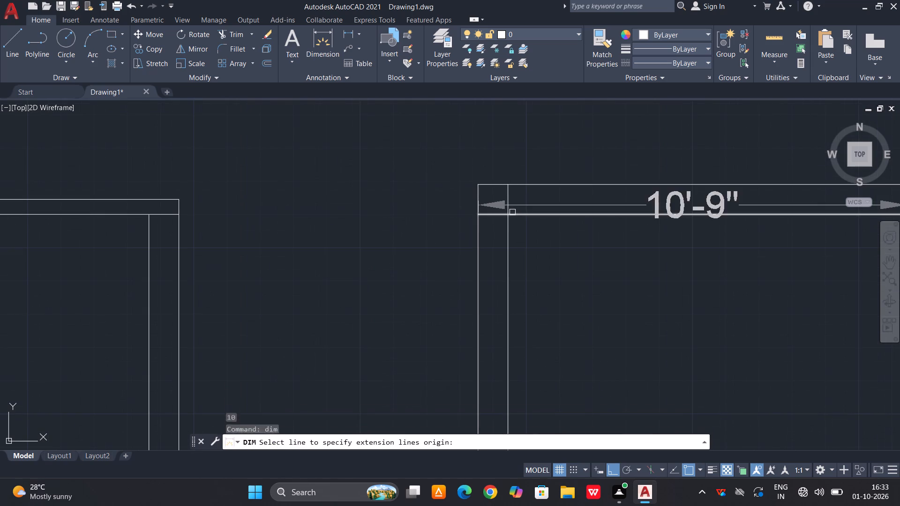
click(509, 216)
scroll(480, 239, down, 3)
scroll(594, 227, up, 2)
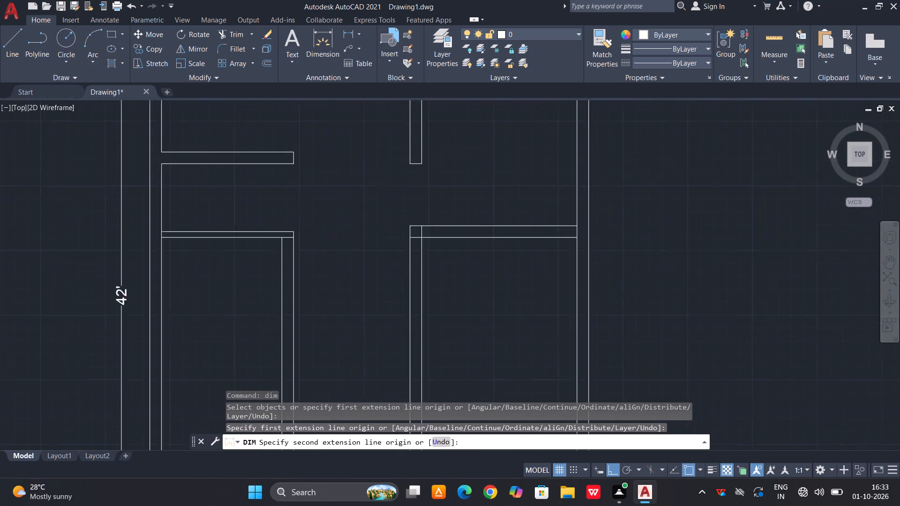
scroll(594, 230, up, 1)
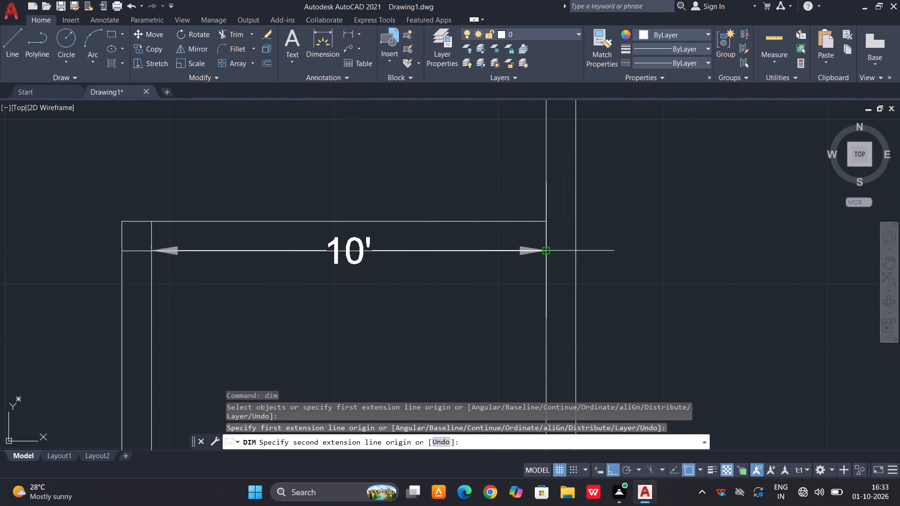
key(Escape)
Offset the lower line of the right horizontal partition 11'3" downward.
text(o 11'3")
key(space)
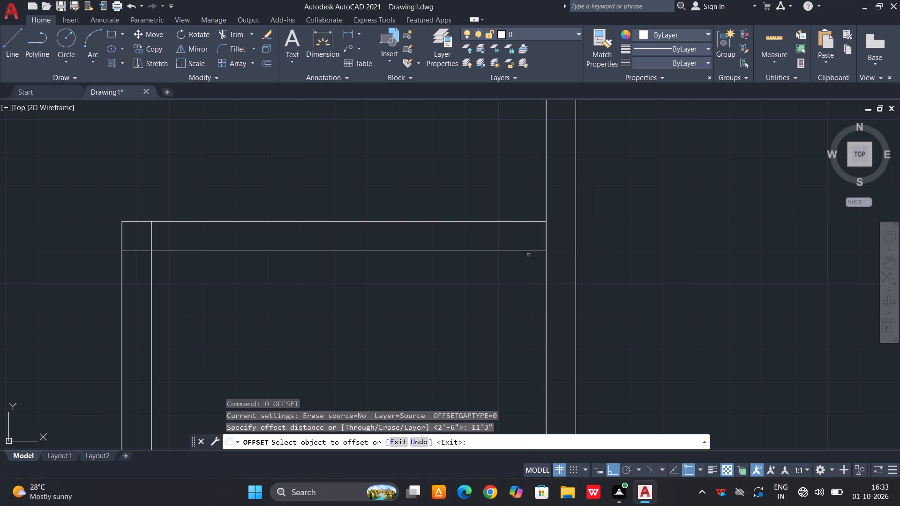
click(532, 251)
click(519, 301)
scroll(518, 238, down, 3)
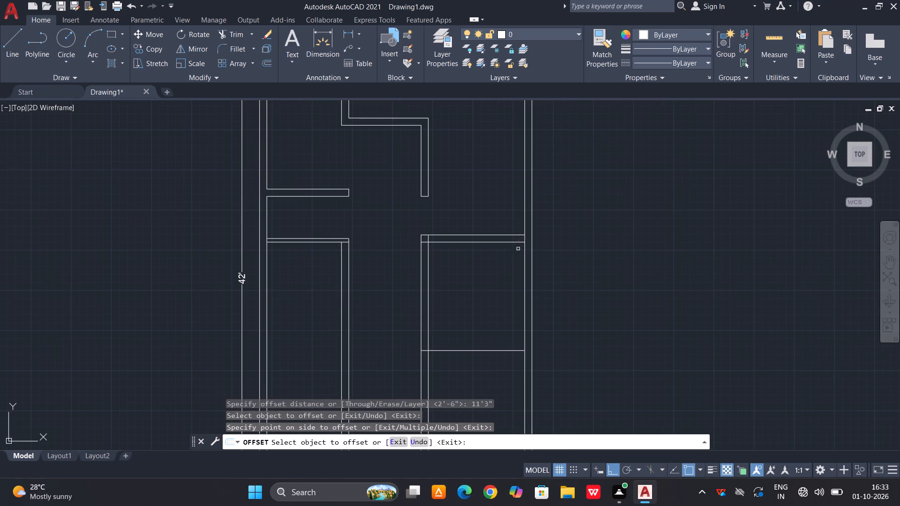
middle_drag(495, 327, 491, 254)
key(Escape)
key(Escape)
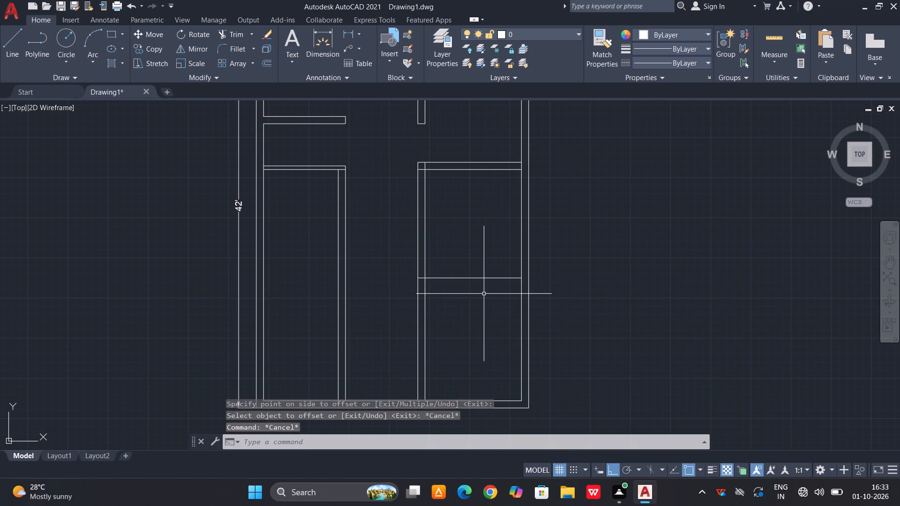
Offset the new horizontal line in the right-hand room 4.5" downward to form a thin partition.
text(o 4.5")
key(space)
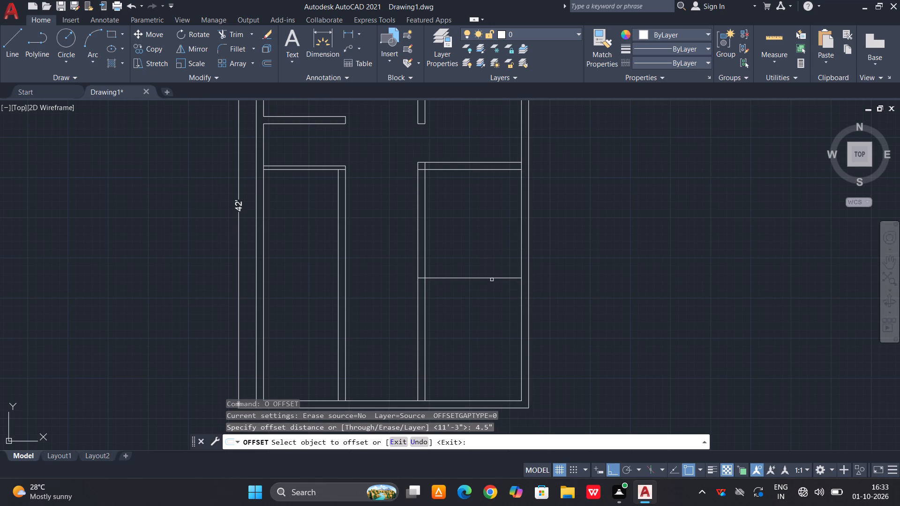
click(493, 278)
click(487, 305)
key(Escape)
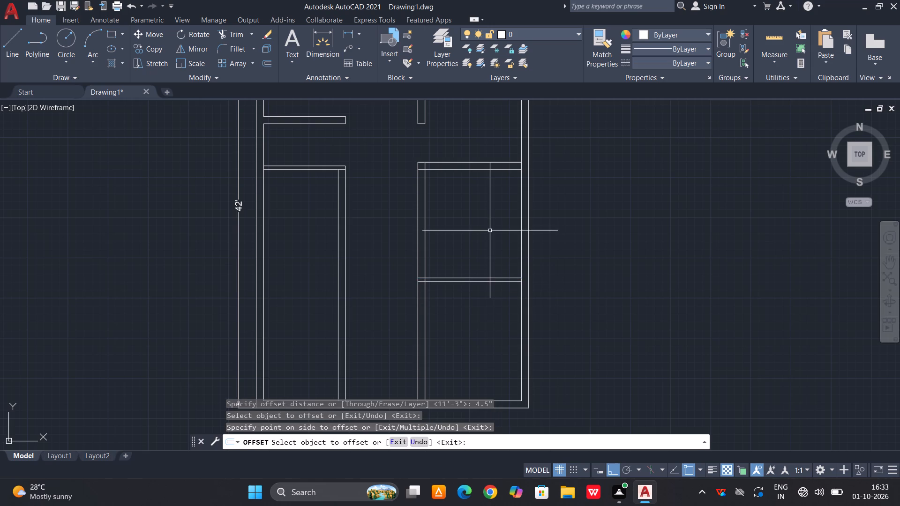
key(Escape)
Trim the right outer wall's inner line across the end of the right 9" horizontal partition.
middle_drag(490, 229, 466, 298)
scroll(494, 244, up, 1)
key(Escape)
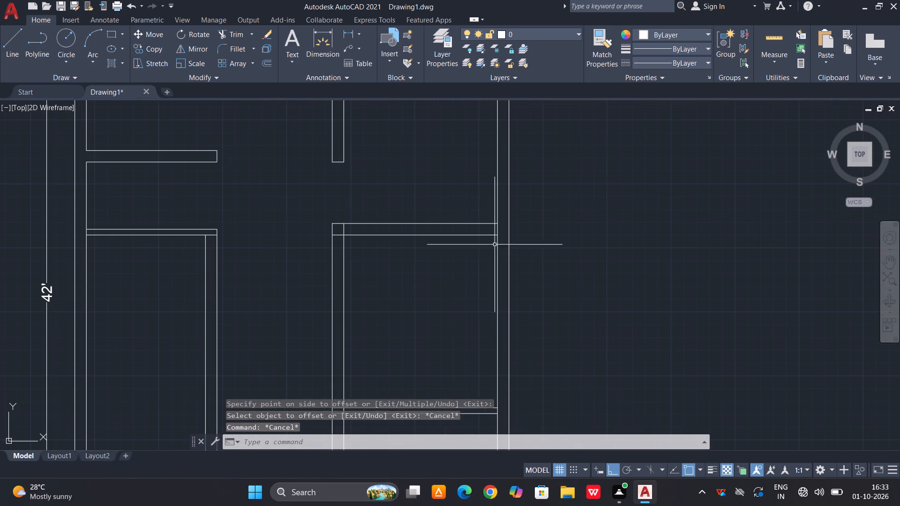
key(Escape)
text(tr)
key(space)
key(space)
scroll(496, 235, up, 2)
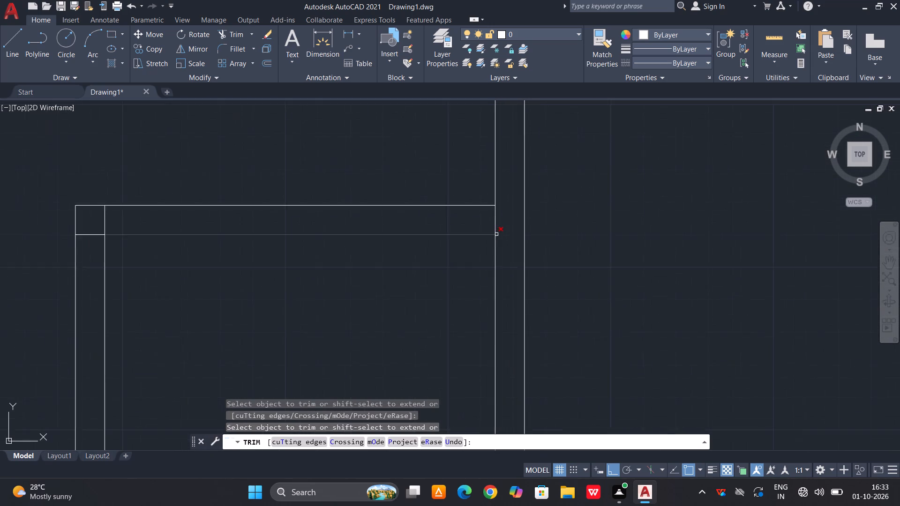
scroll(496, 234, up, 1)
click(499, 211)
click(482, 215)
scroll(498, 213, down, 3)
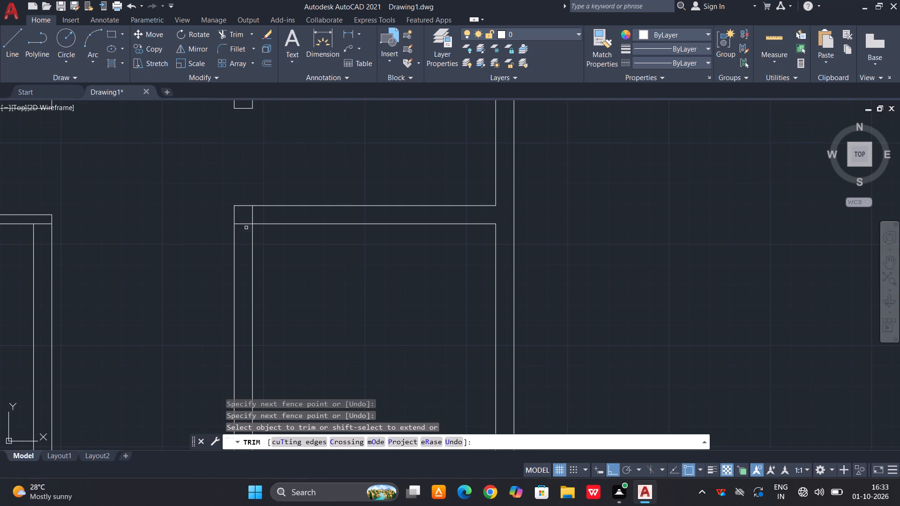
Trim the vertical partition's inner line inside the corner with the right 9" horizontal partition, then end the Trim command.
scroll(247, 220, up, 2)
click(262, 210)
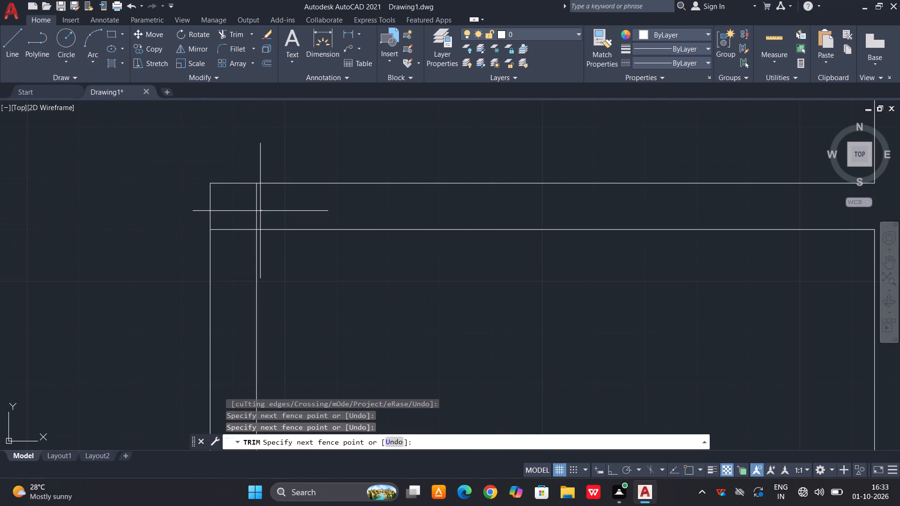
click(260, 211)
click(258, 213)
scroll(285, 207, down, 3)
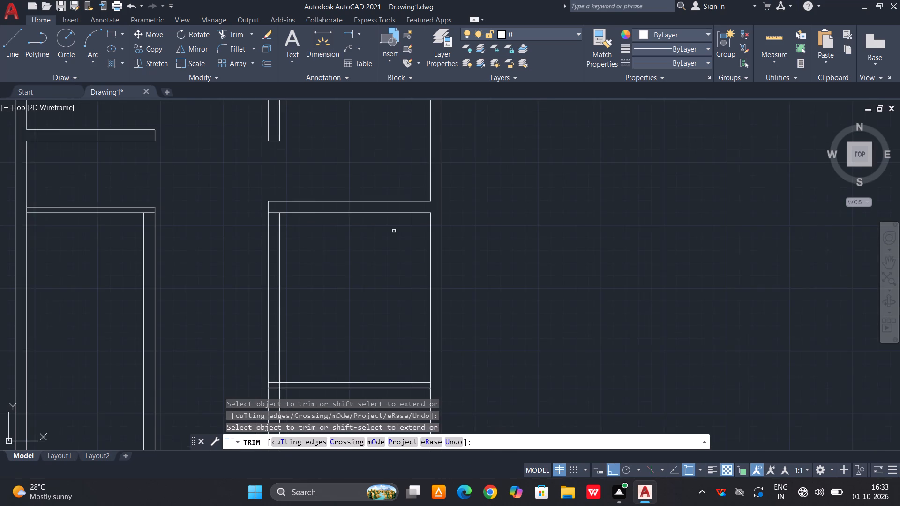
scroll(394, 231, down, 2)
middle_drag(386, 273, 419, 226)
middle_drag(399, 307, 406, 264)
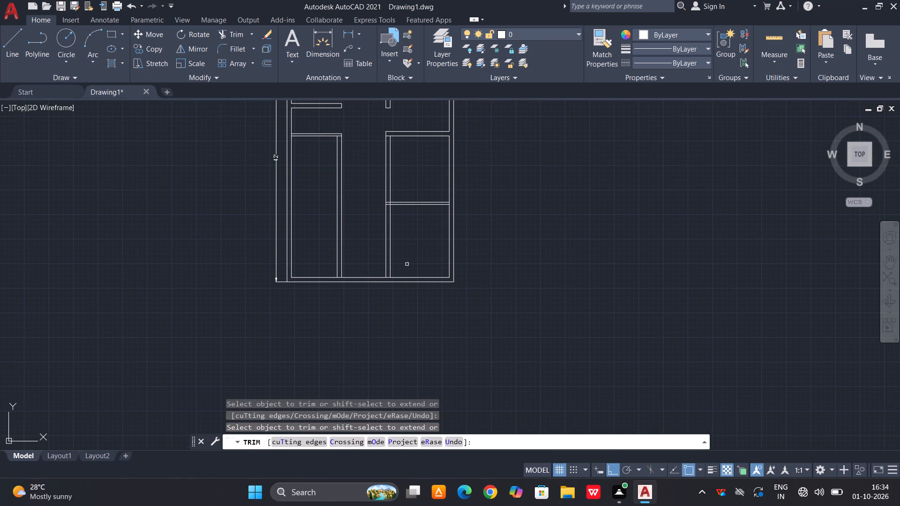
key(Escape)
key(Escape)
Offset the lower line of the right 4.5" partition 4' downward.
text(o)
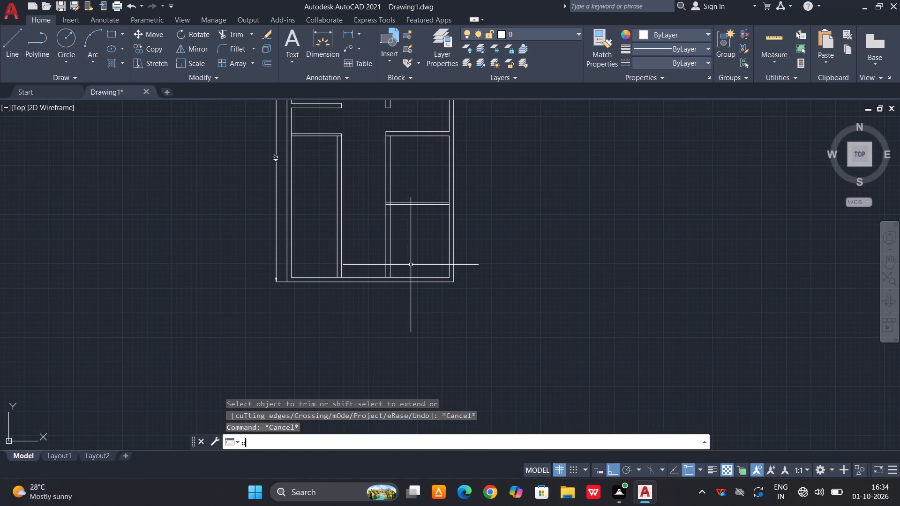
key(space)
text(4')
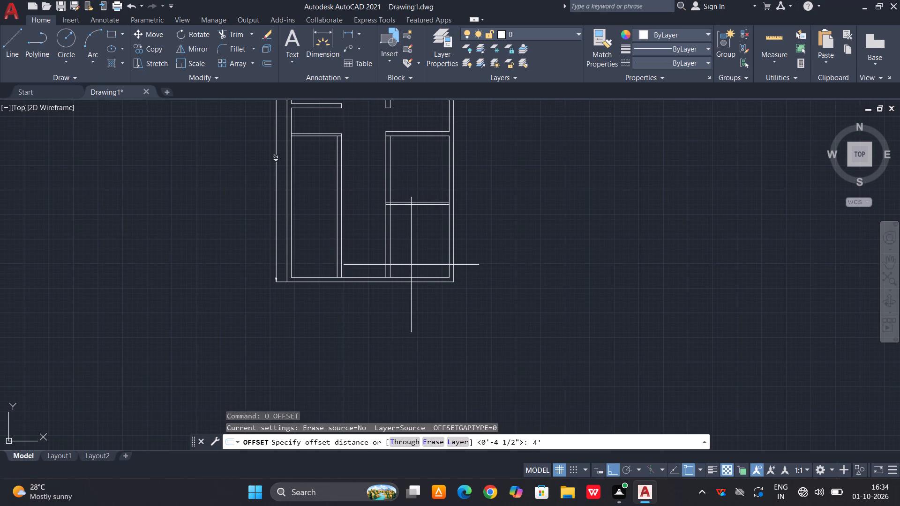
key(space)
scroll(407, 226, up, 3)
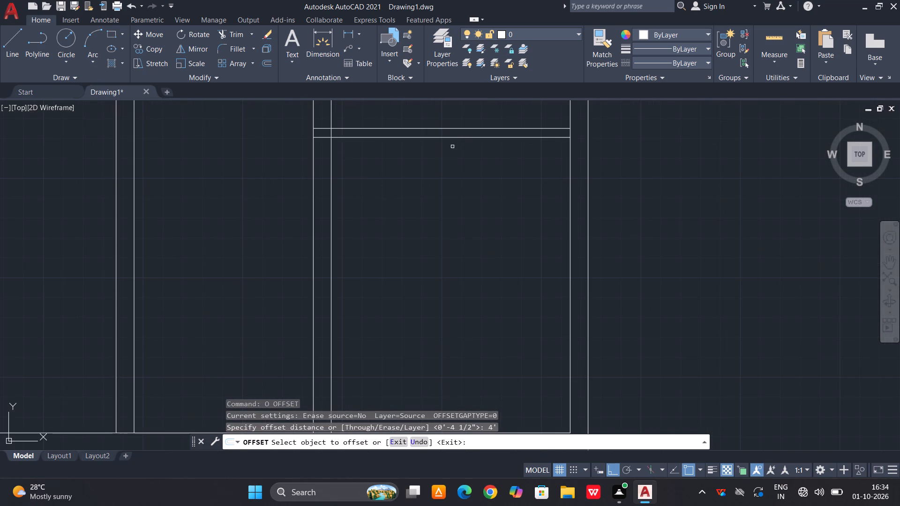
click(458, 138)
click(429, 285)
key(Escape)
key(Escape)
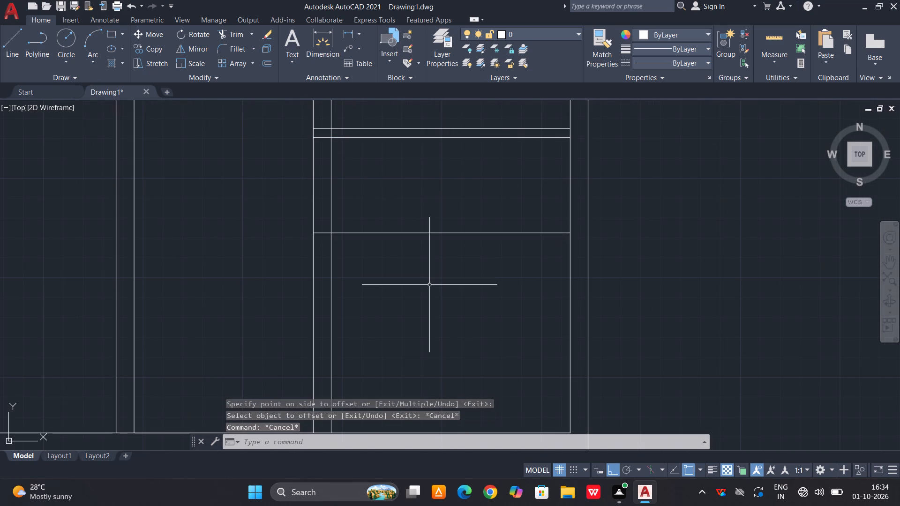
Offset the lowest horizontal line in the right-hand room 9" downward to form a 9" partition.
text(o 9")
key(space)
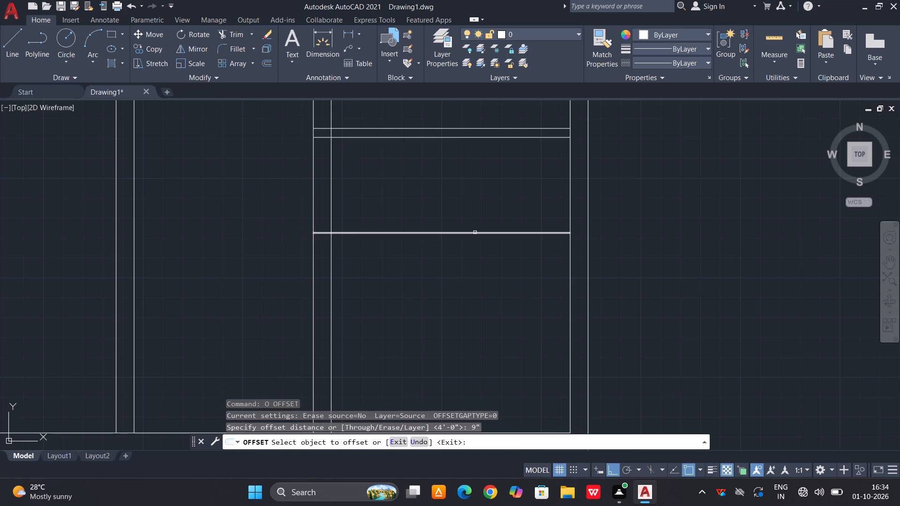
click(475, 232)
click(456, 313)
key(Escape)
key(Escape)
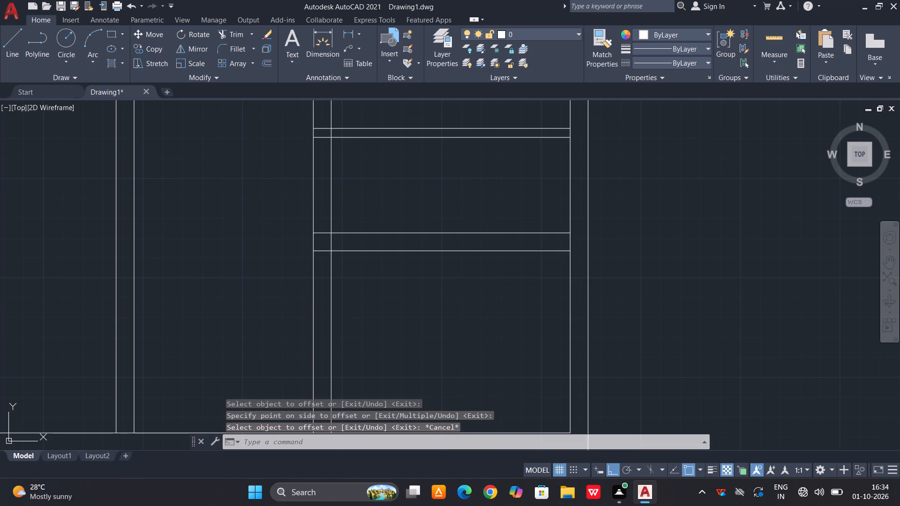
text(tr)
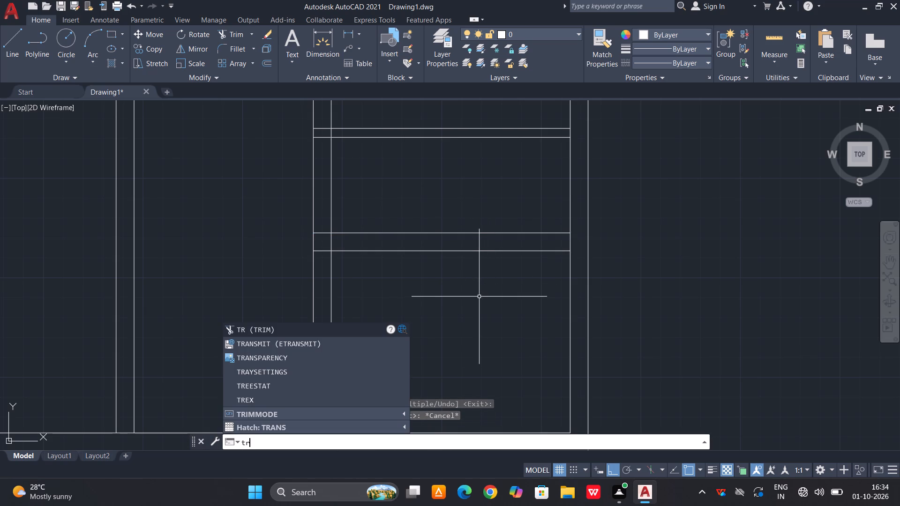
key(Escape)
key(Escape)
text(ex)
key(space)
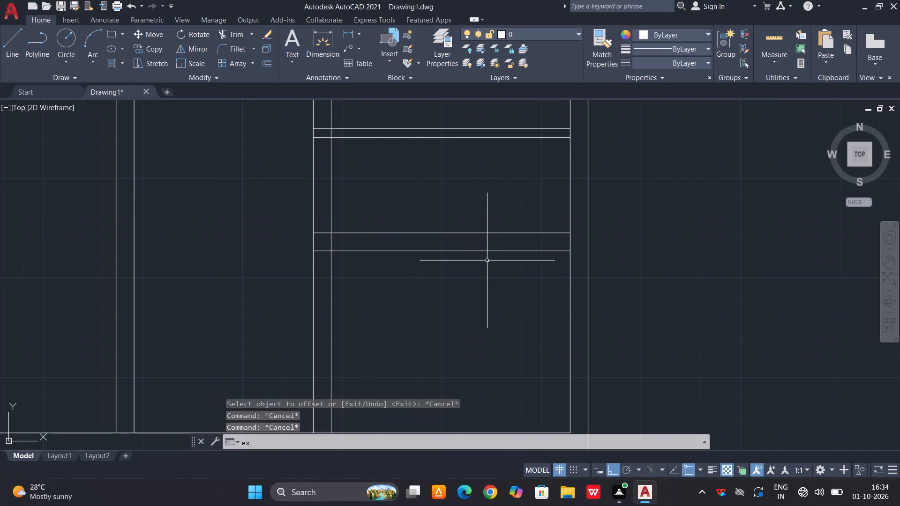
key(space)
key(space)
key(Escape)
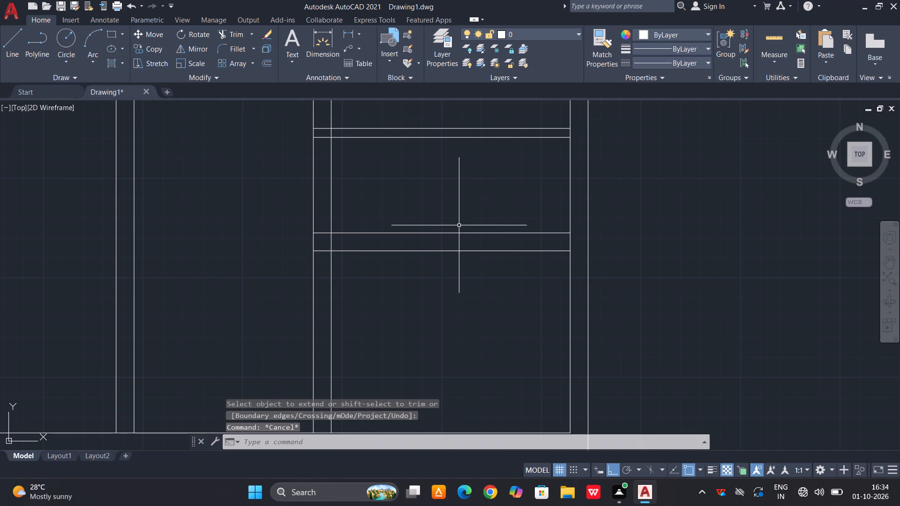
Extend both lines of the lowest 9" partition to the right outer wall's outer line and the left vertical partition.
text(ex)
key(space)
key(space)
click(460, 215)
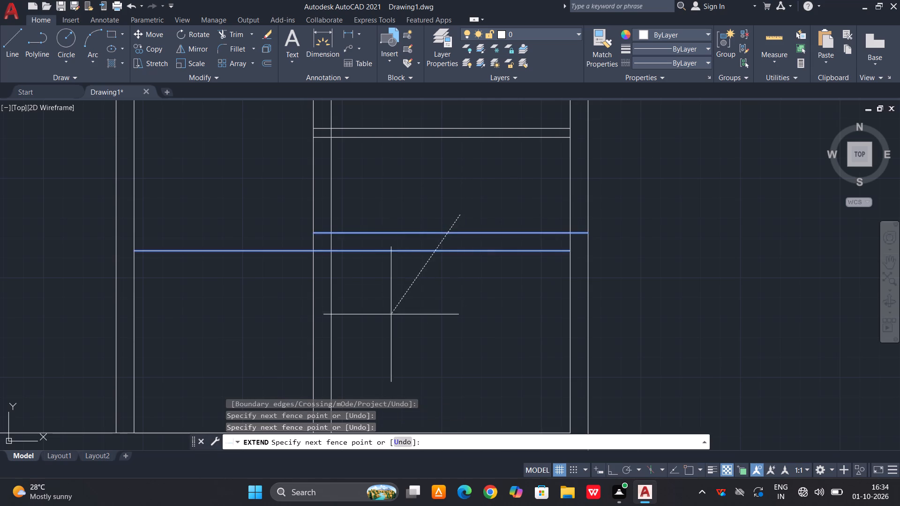
click(390, 315)
click(362, 231)
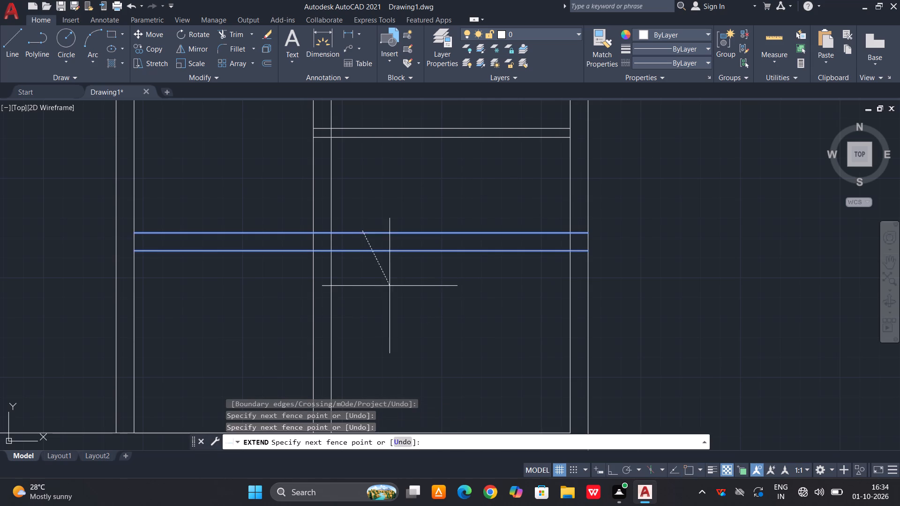
click(375, 283)
scroll(389, 336, down, 2)
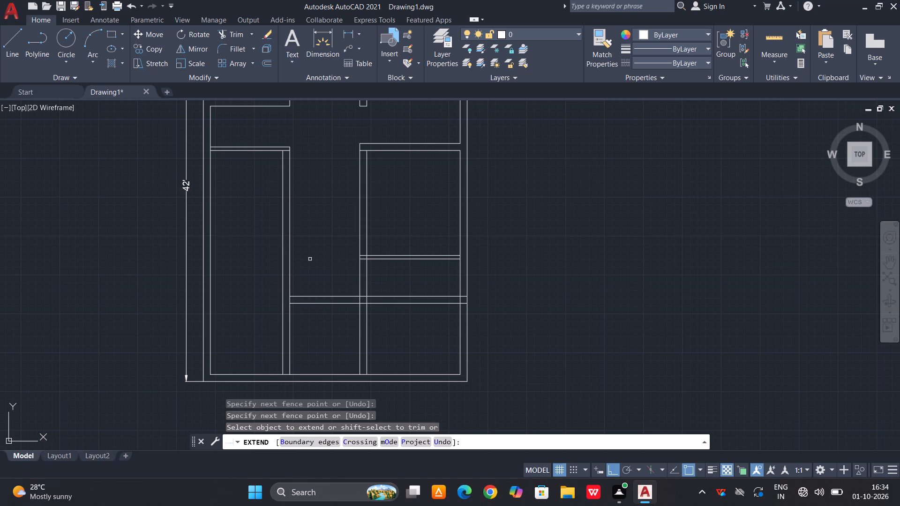
middle_drag(310, 259, 330, 280)
key(Escape)
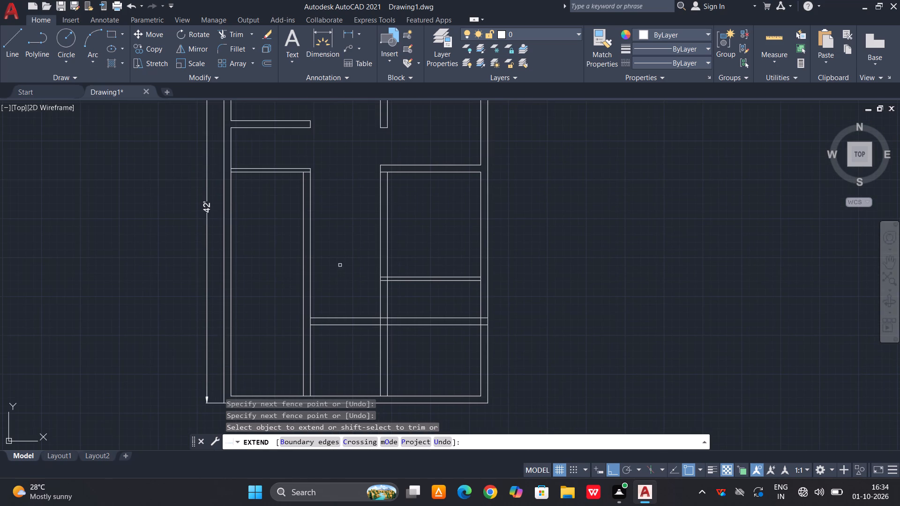
click(340, 264)
key(Escape)
Delete both lines of the lower-left vertical partition.
click(340, 264)
click(291, 277)
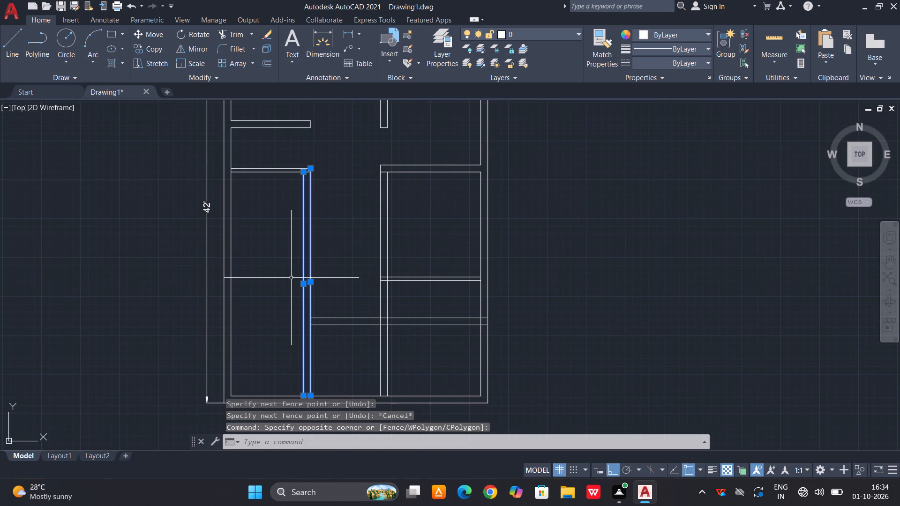
key(Delete)
key(Escape)
Extend both lines of the lowest 9" partition to the left outer wall's inner line.
text(ex)
key(space)
key(space)
click(342, 298)
click(301, 350)
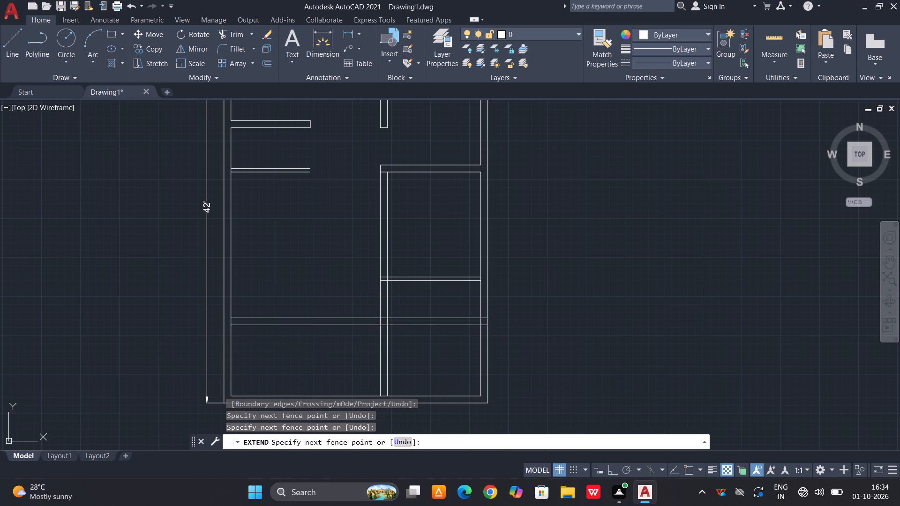
scroll(301, 141, up, 2)
key(Escape)
Draw a line closing the open right end of the short 4.5" partition in the left-hand room.
key(l)
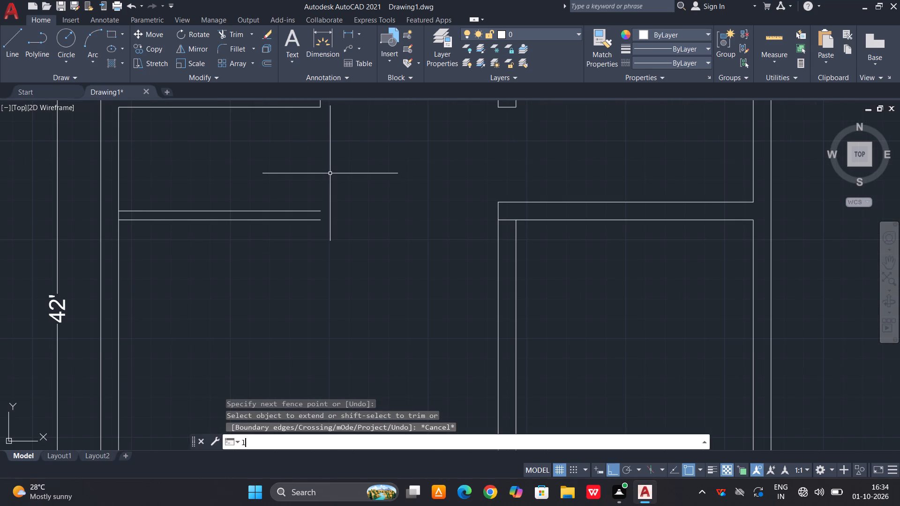
key(space)
scroll(307, 225, up, 2)
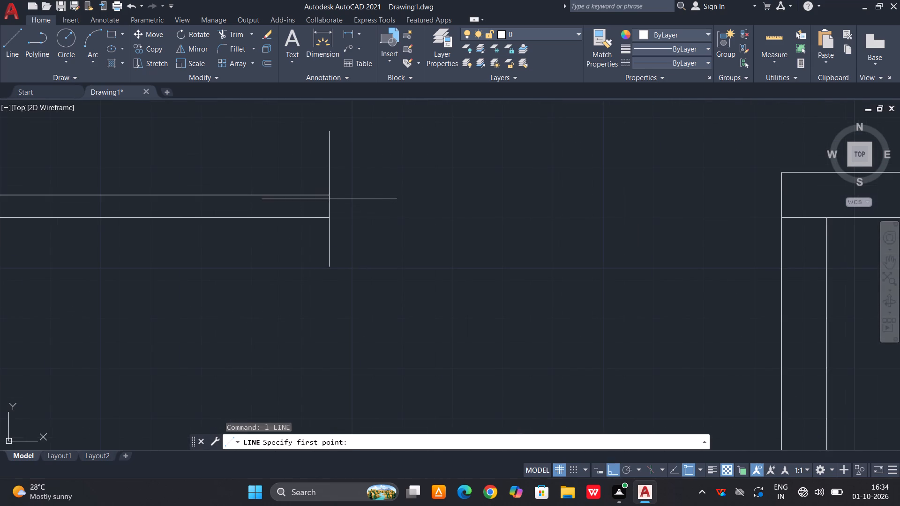
click(329, 198)
click(331, 216)
key(space)
scroll(428, 164, down, 2)
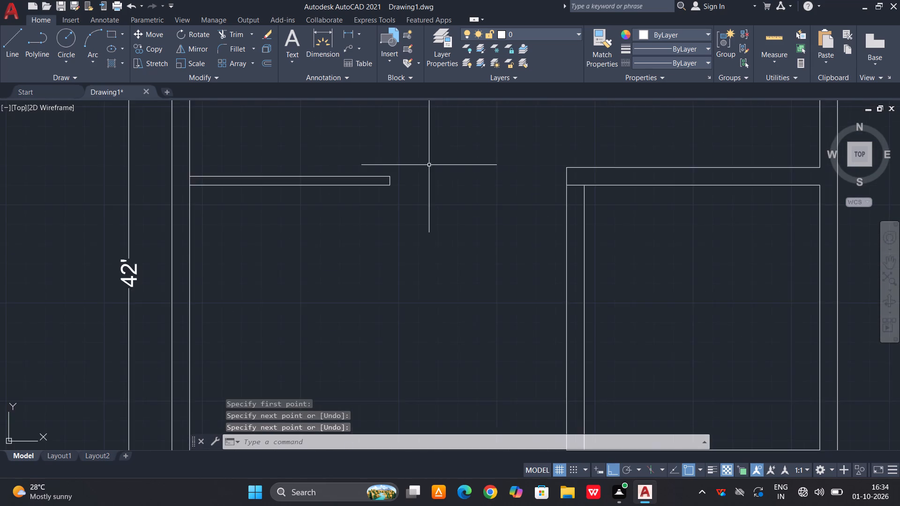
scroll(433, 193, down, 2)
Check the vertical distance from the short 4.5" partition's lower corner to the lowest 9" partition's upper line with the Dim command.
middle_drag(408, 298, 408, 246)
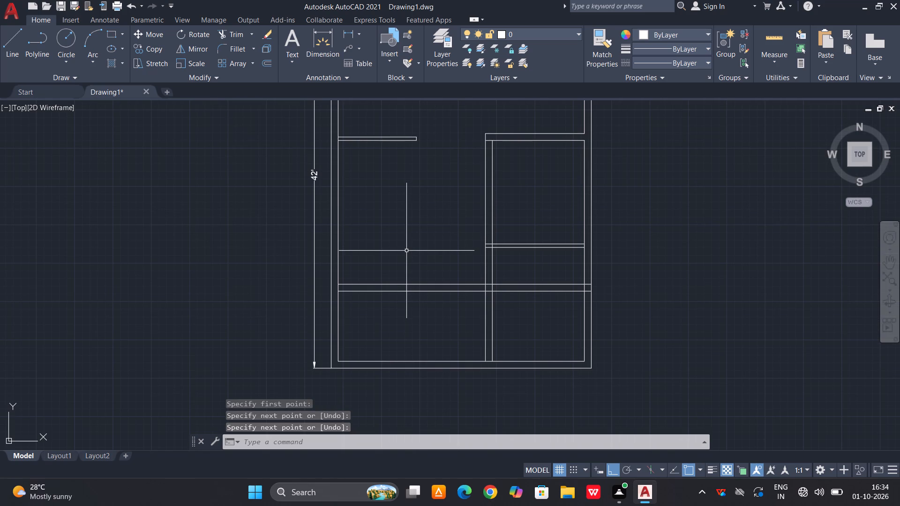
middle_drag(403, 282, 393, 257)
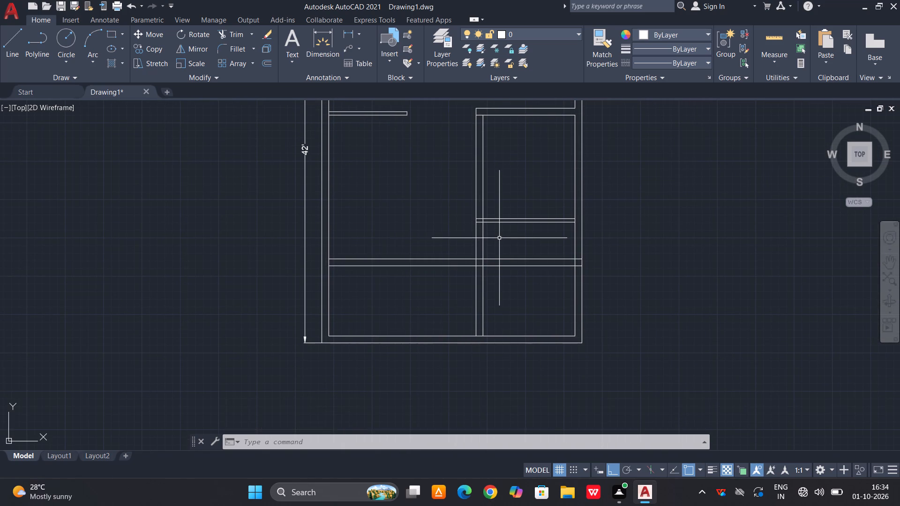
middle_drag(416, 289, 420, 387)
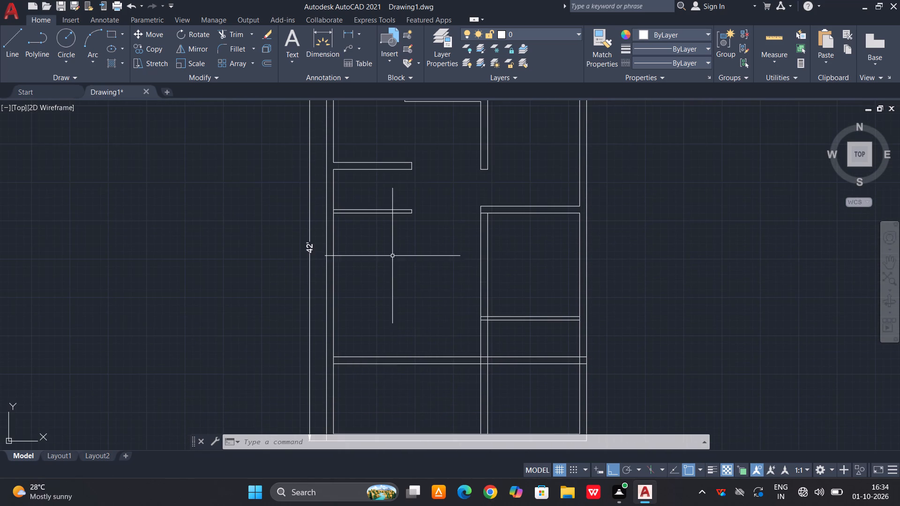
middle_drag(392, 255, 405, 334)
middle_drag(405, 324, 404, 211)
key(d)
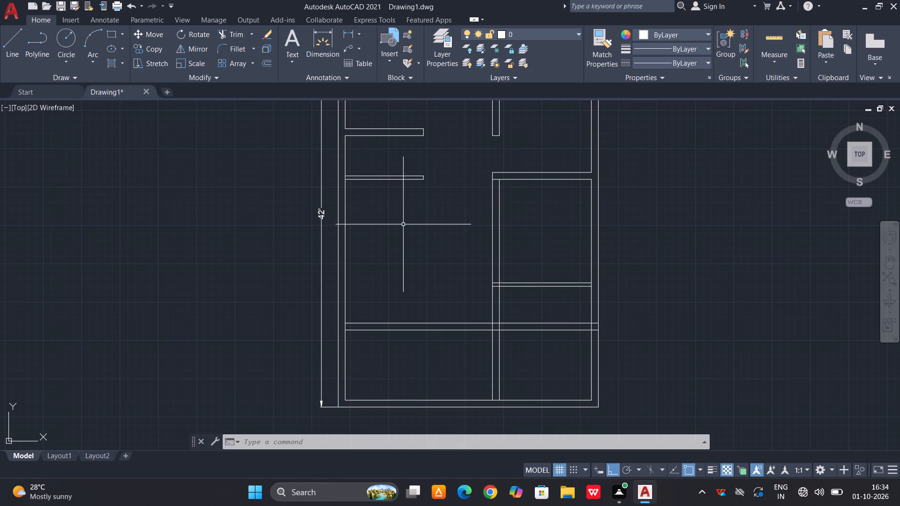
text(im)
key(space)
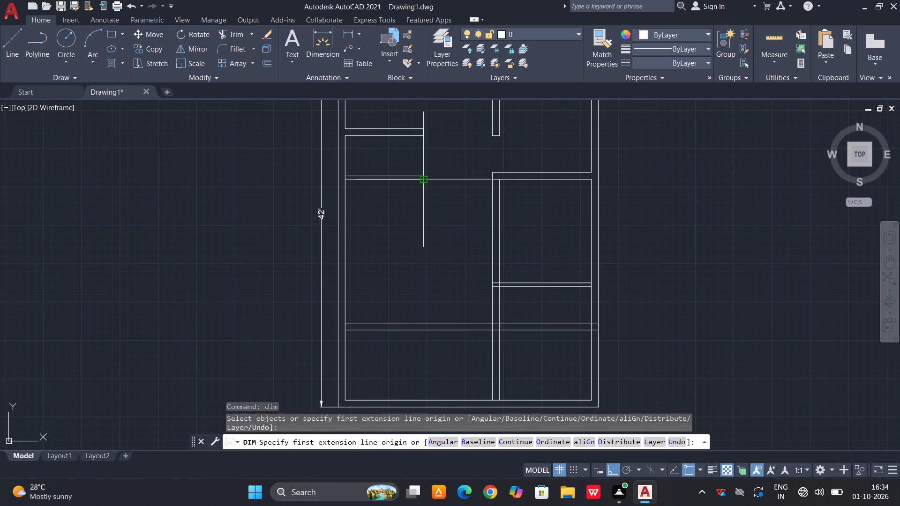
click(421, 179)
scroll(429, 330, up, 2)
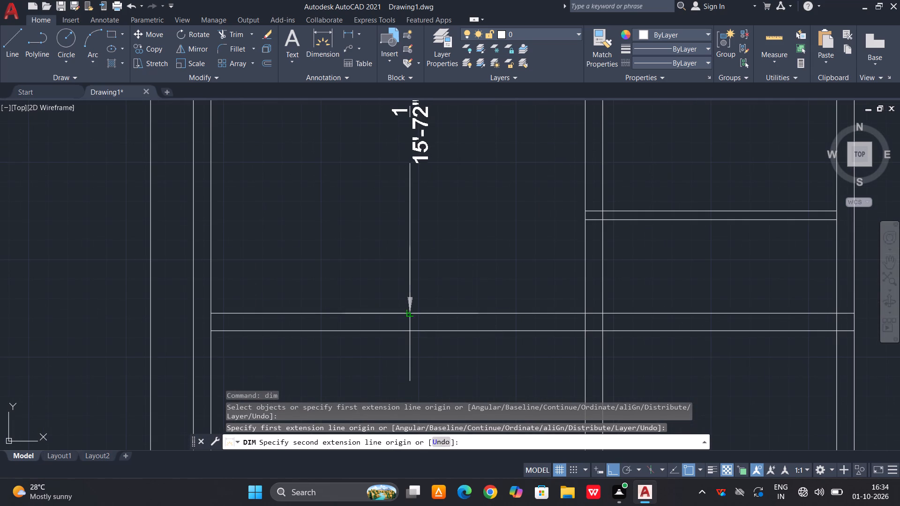
click(409, 314)
scroll(409, 314, down, 2)
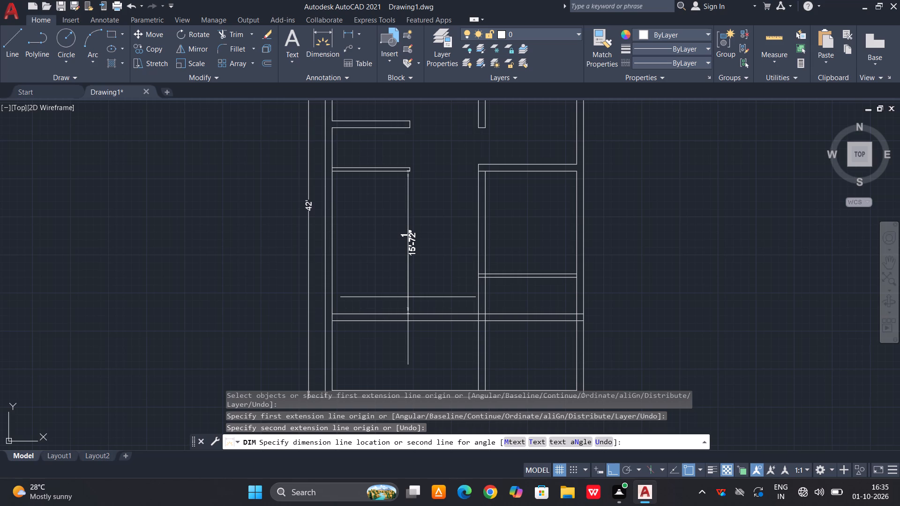
key(grave)
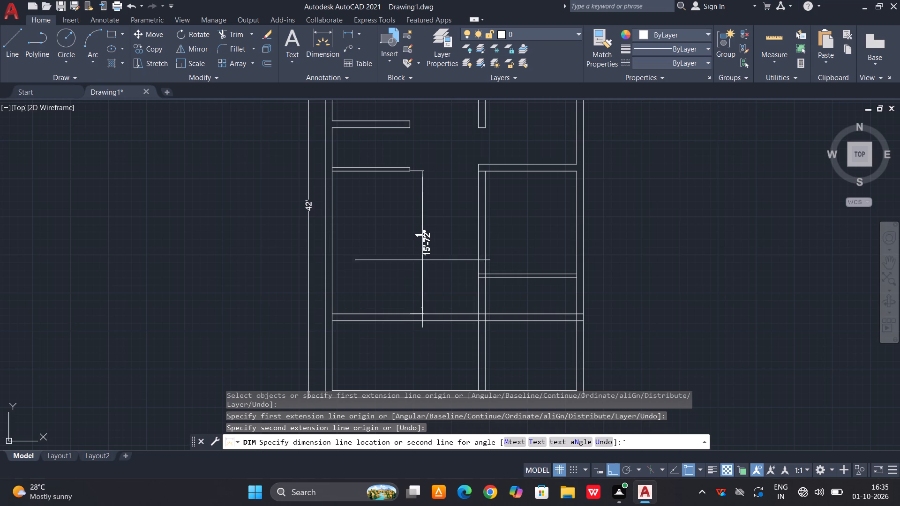
scroll(425, 256, down, 1)
key(grave)
key(Escape)
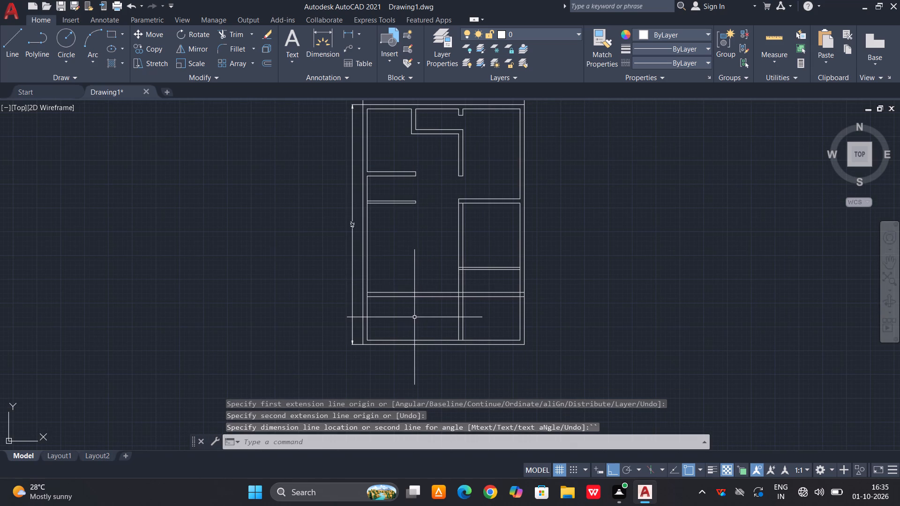
Check the clear depth between the lowest 9" partition and the bottom outer wall's inner line with the Dim command.
scroll(414, 317, up, 1)
key(Escape)
text(dim)
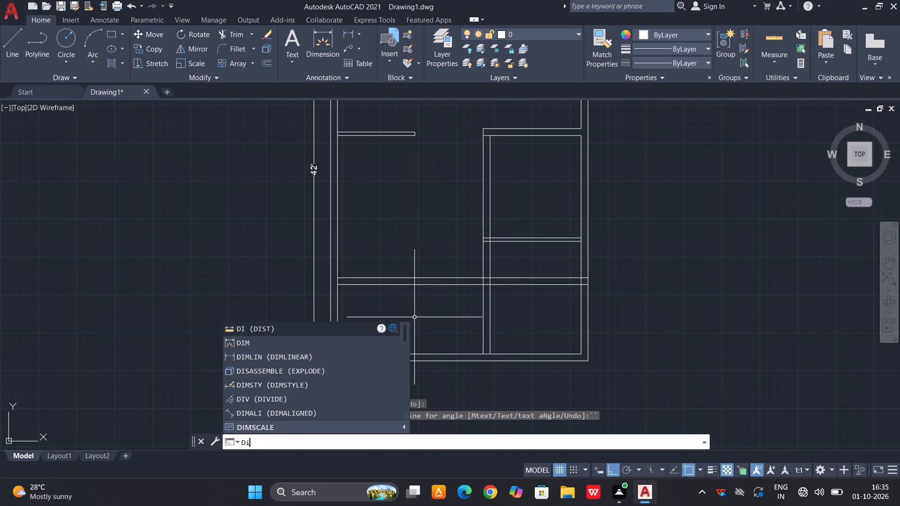
key(space)
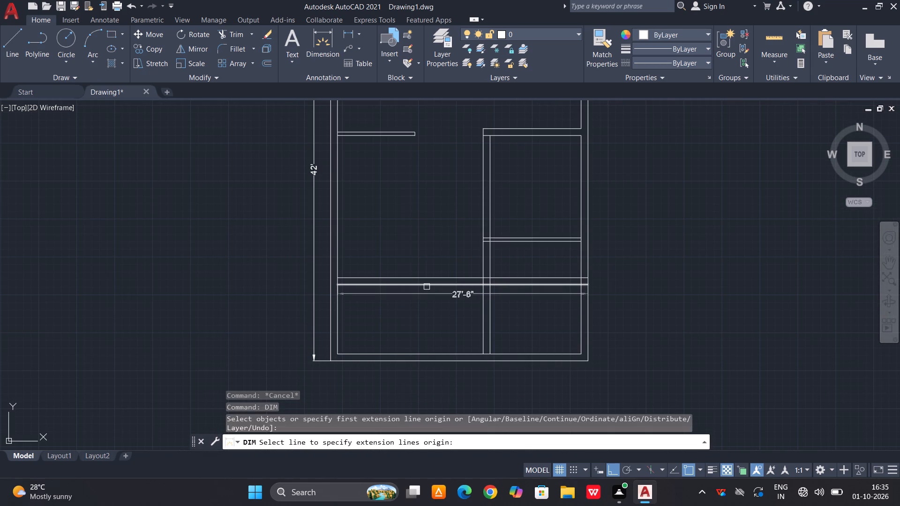
scroll(422, 288, up, 4)
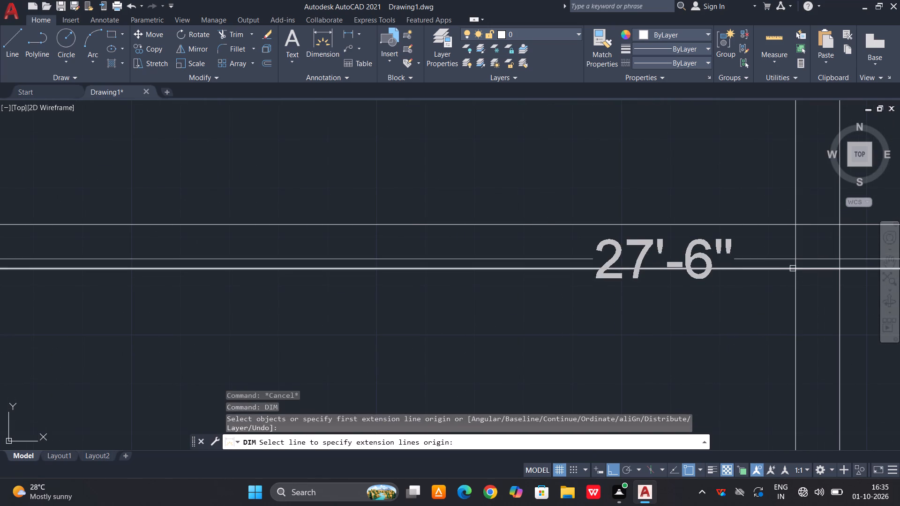
scroll(789, 271, up, 4)
middle_drag(791, 266, 731, 286)
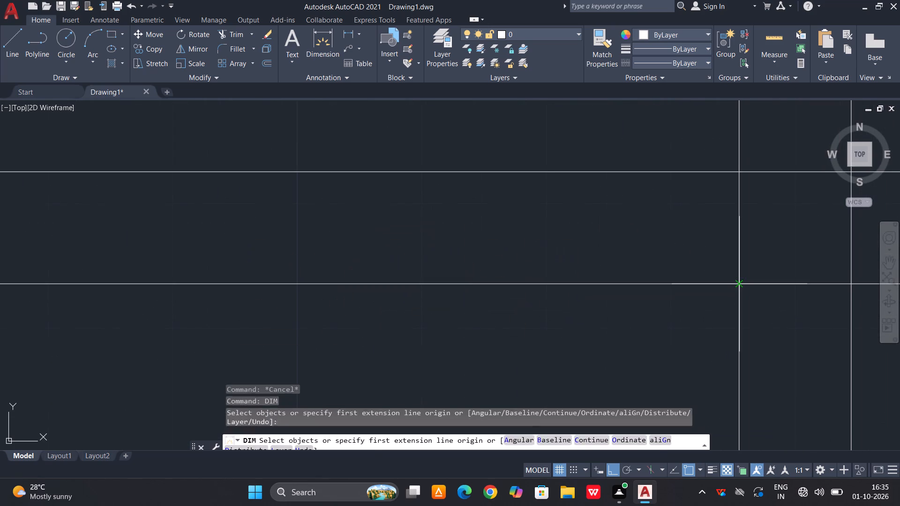
click(742, 283)
scroll(690, 231, down, 6)
scroll(703, 338, up, 3)
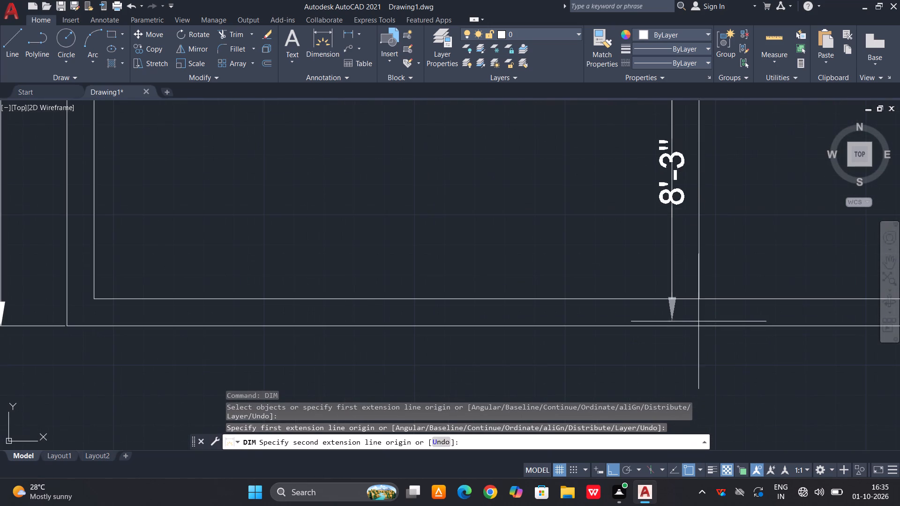
click(674, 297)
scroll(654, 309, down, 1)
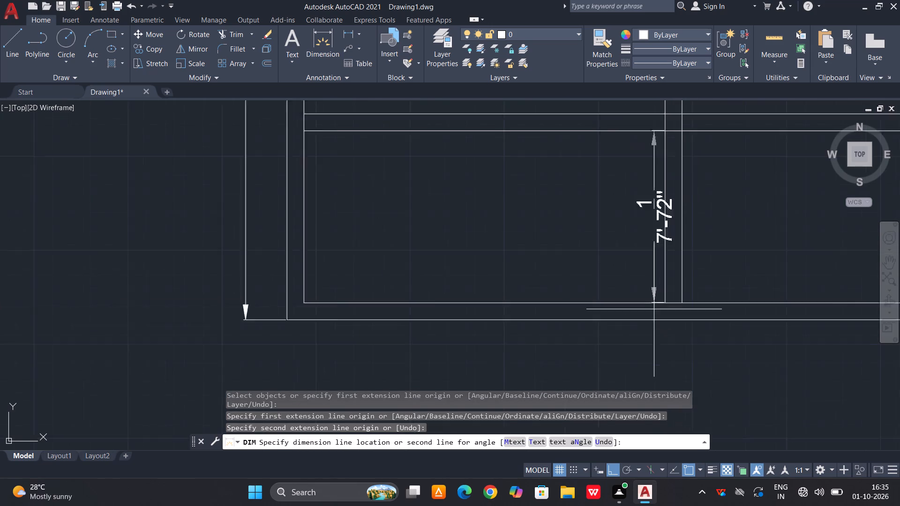
scroll(654, 309, down, 1)
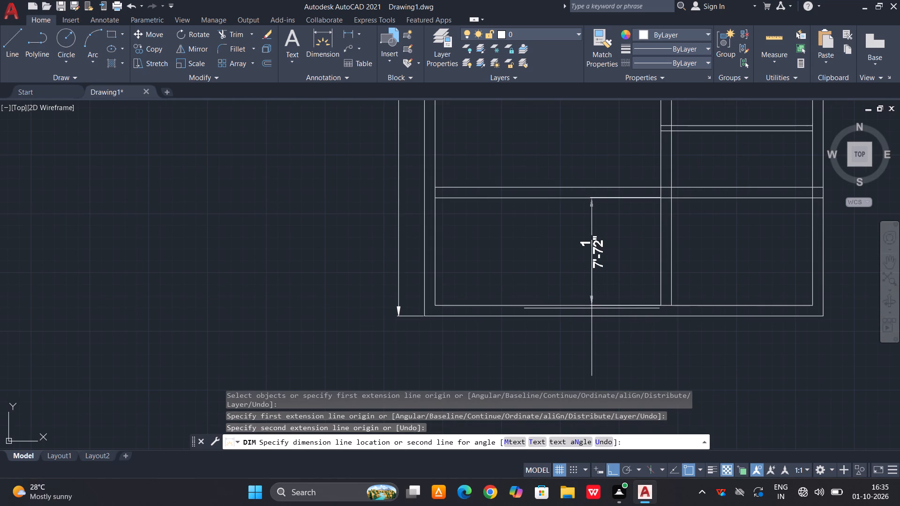
middle_drag(592, 308, 588, 318)
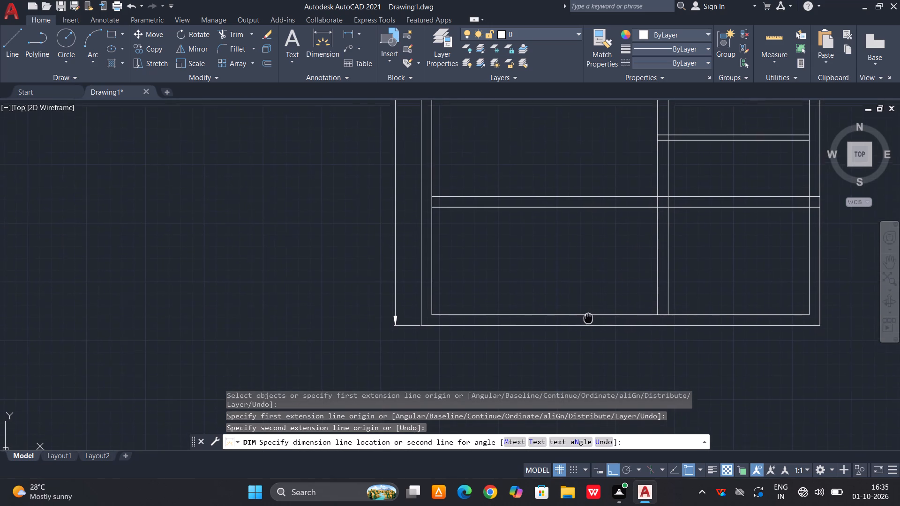
middle_drag(588, 318, 585, 340)
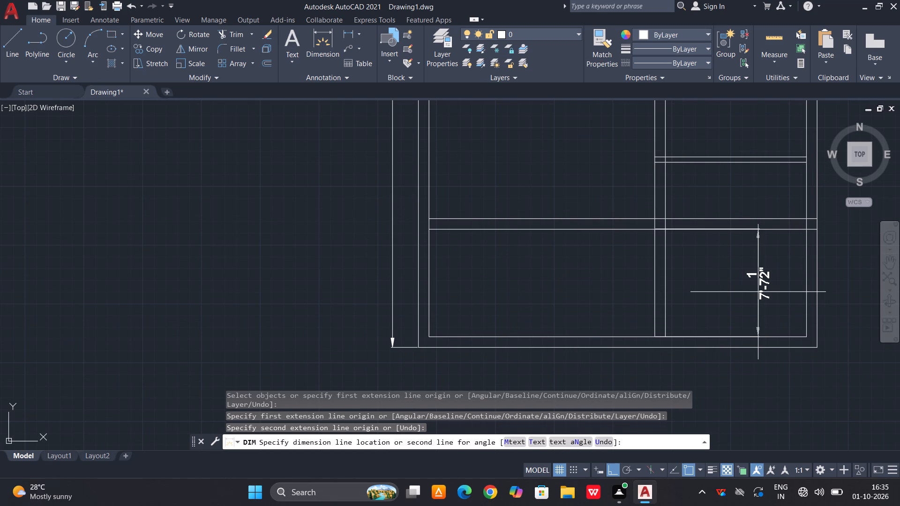
key(Escape)
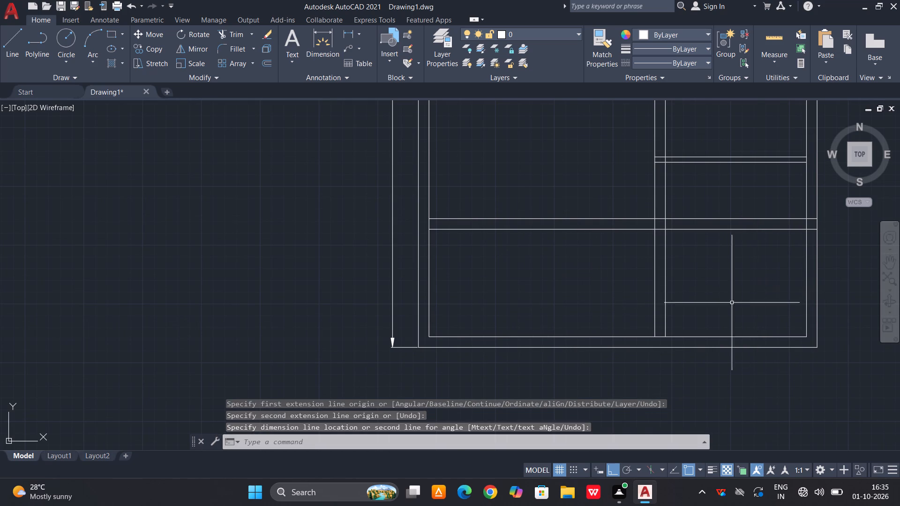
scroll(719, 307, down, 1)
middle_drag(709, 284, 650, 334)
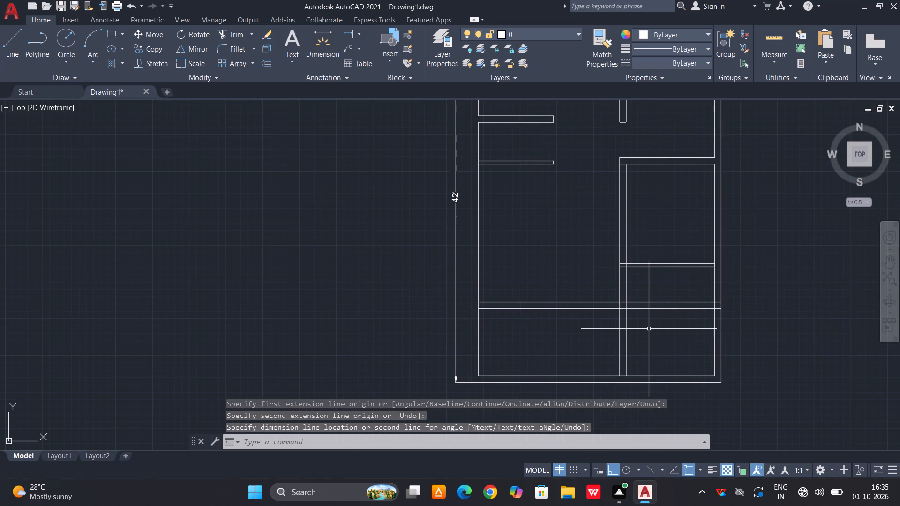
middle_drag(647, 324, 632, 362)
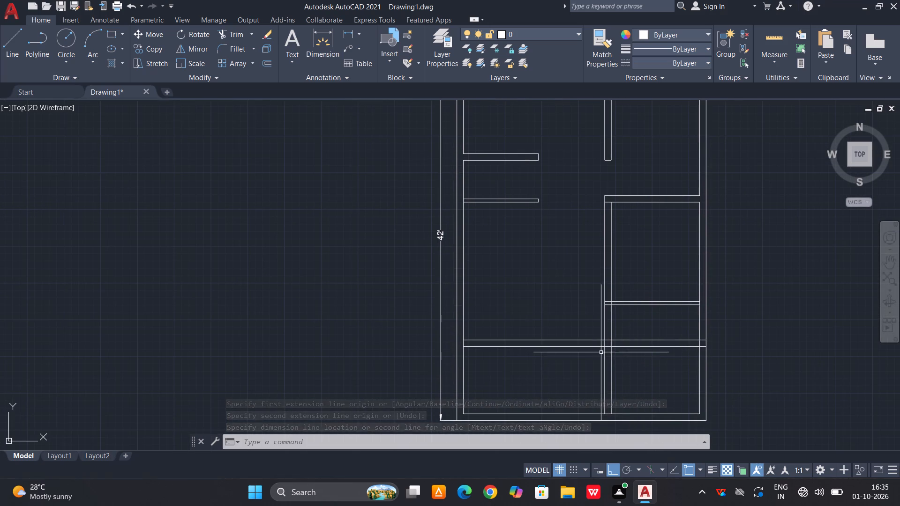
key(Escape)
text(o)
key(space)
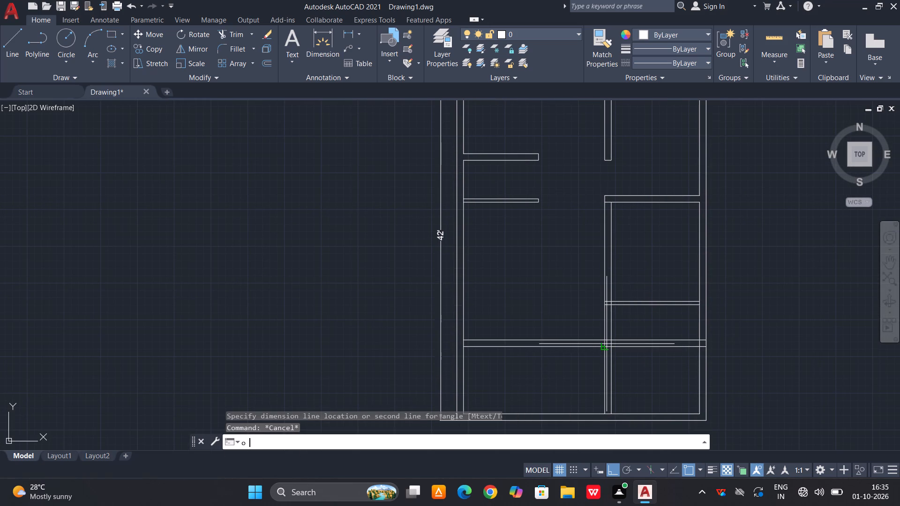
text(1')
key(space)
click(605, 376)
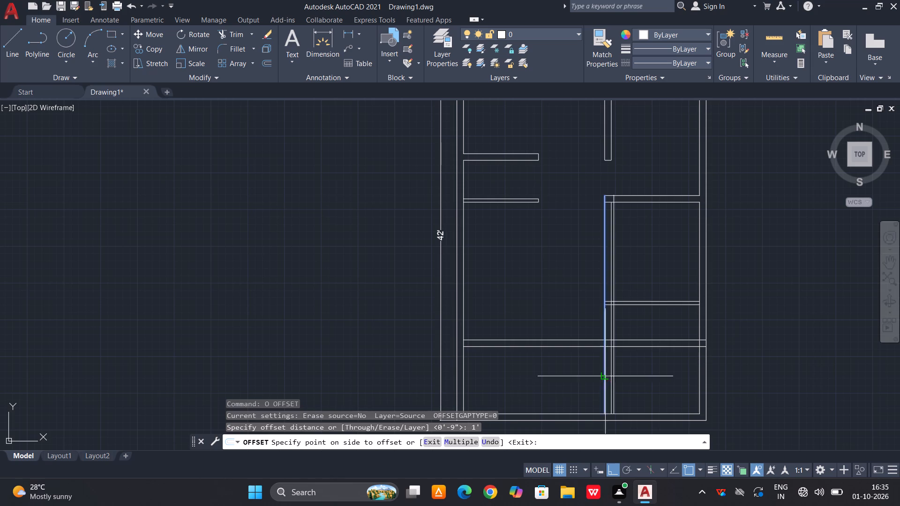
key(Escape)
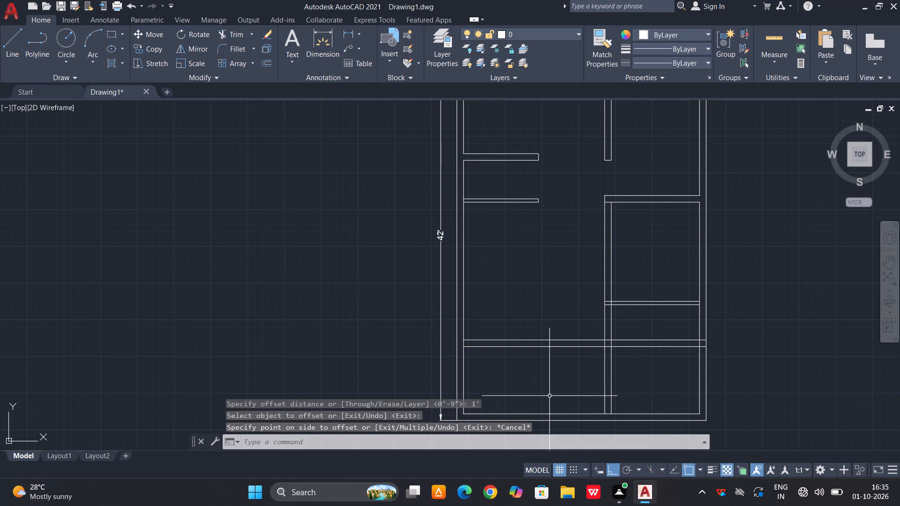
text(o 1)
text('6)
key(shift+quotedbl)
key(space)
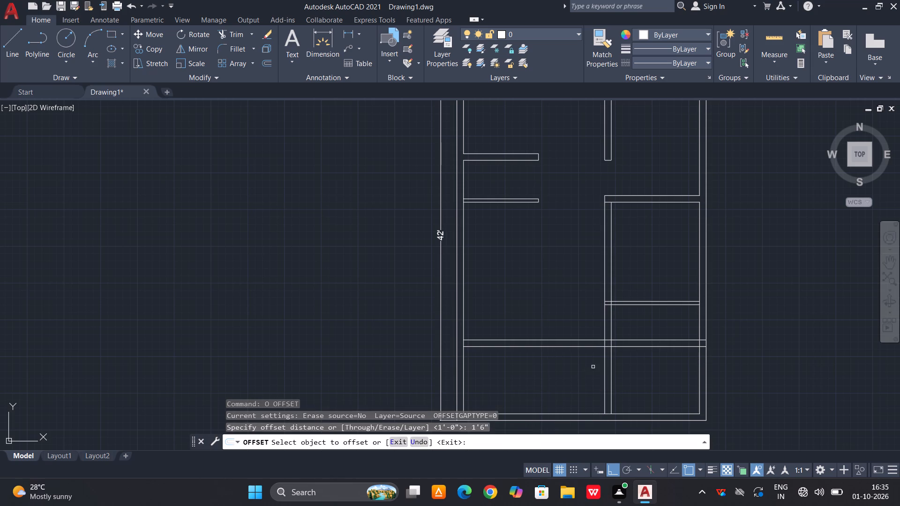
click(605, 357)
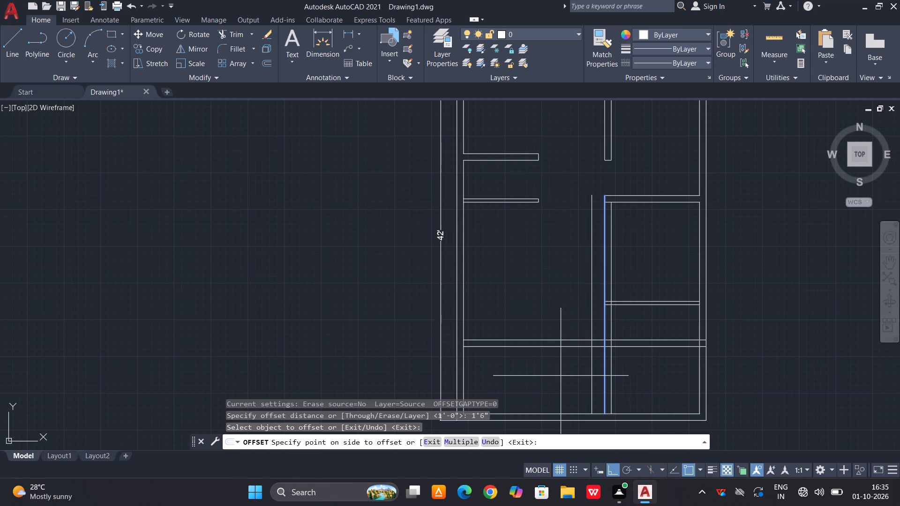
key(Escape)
Offset the left line of the right-hand room's vertical partition 2' to the left.
text(o 2')
key(space)
click(605, 364)
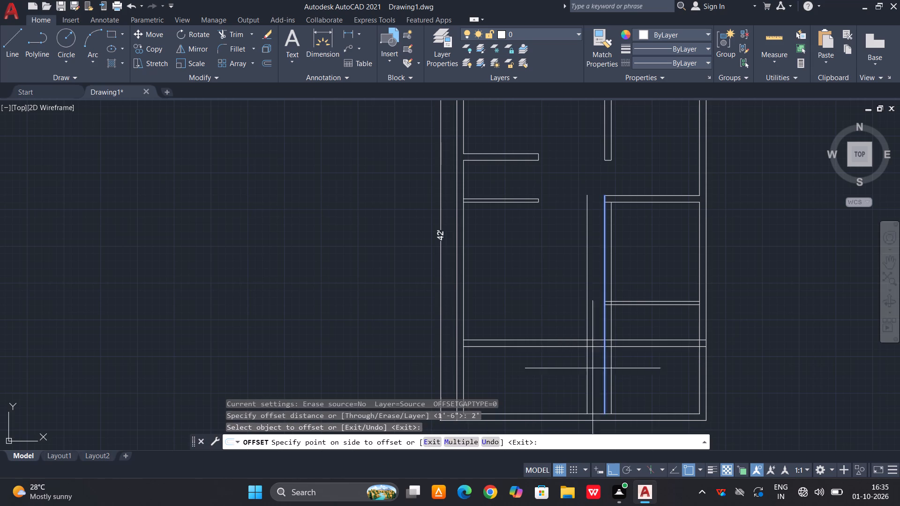
click(541, 386)
key(Escape)
key(Escape)
Trim the offset line above and below the lowest 9" partition, keeping only the short piece across the partition's thickness.
text(tr)
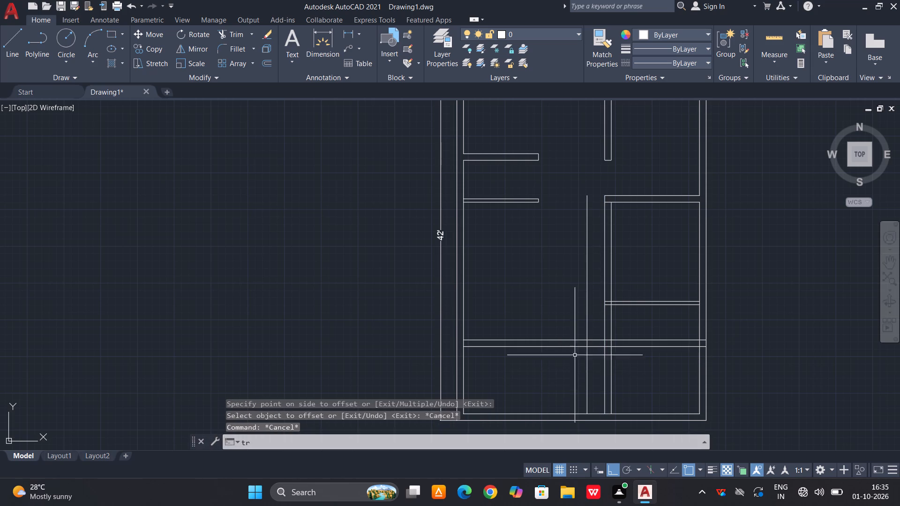
key(space)
key(space)
click(592, 312)
click(575, 320)
click(594, 389)
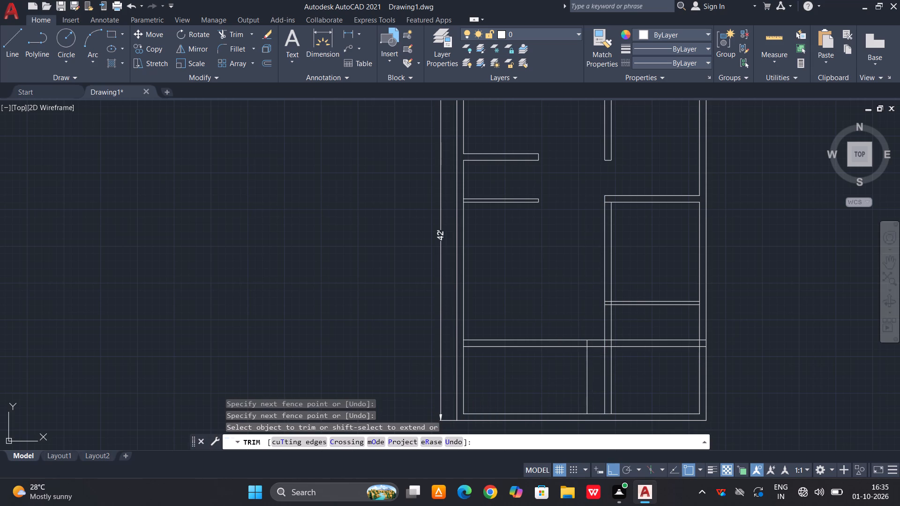
click(569, 399)
key(Escape)
key(Escape)
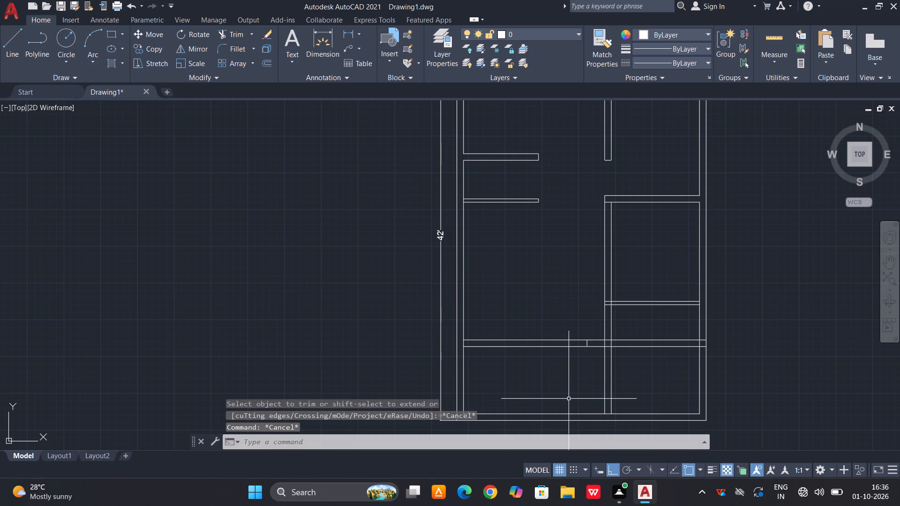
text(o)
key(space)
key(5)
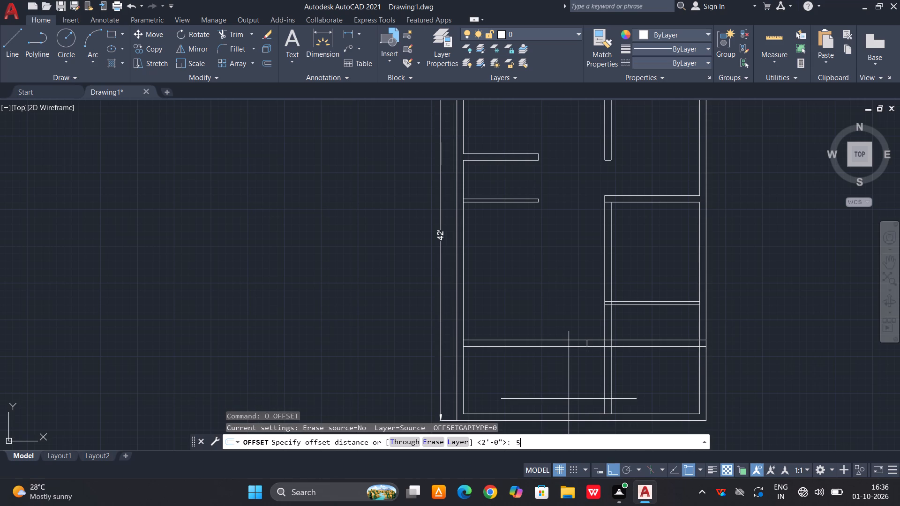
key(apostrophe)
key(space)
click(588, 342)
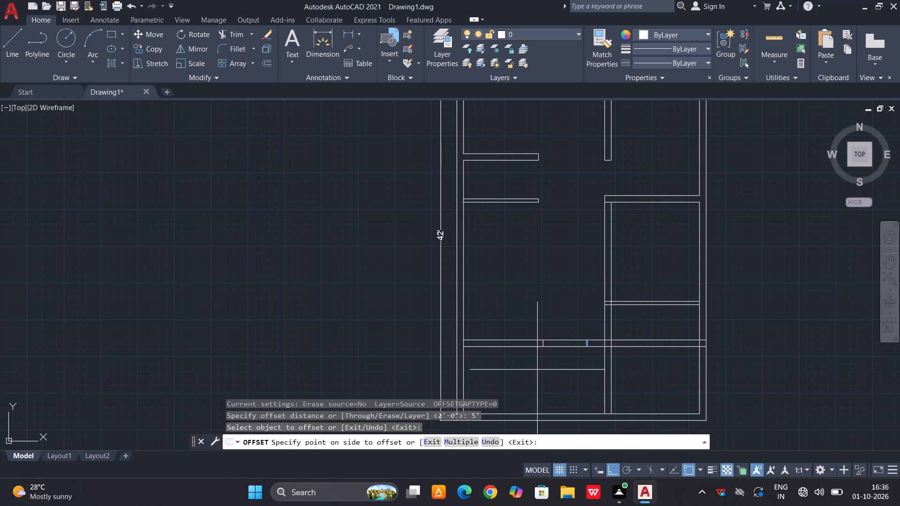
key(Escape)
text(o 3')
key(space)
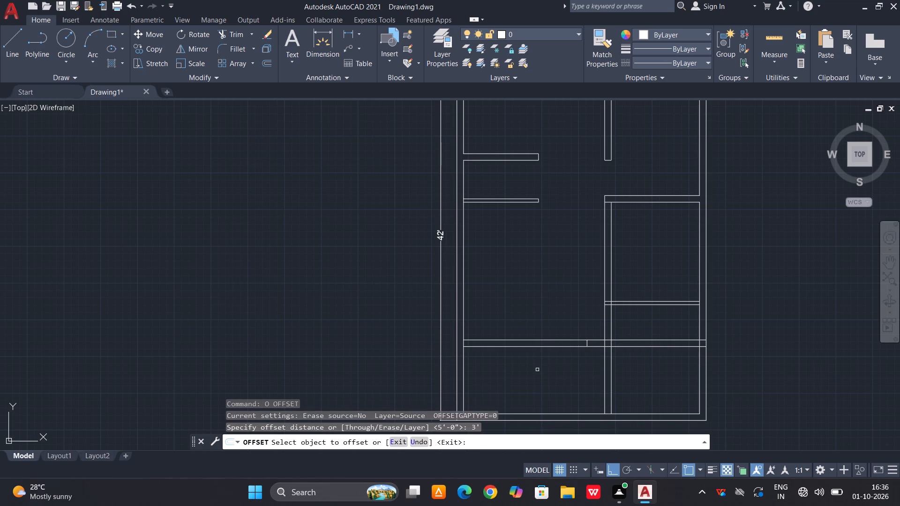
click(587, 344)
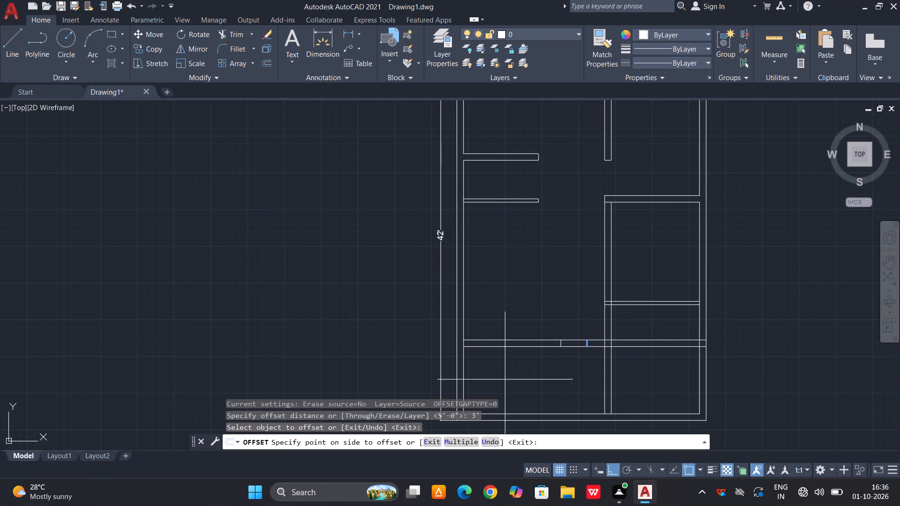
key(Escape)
Offset the short line across the lowest 9" partition 4' to the left.
text(o 4')
key(space)
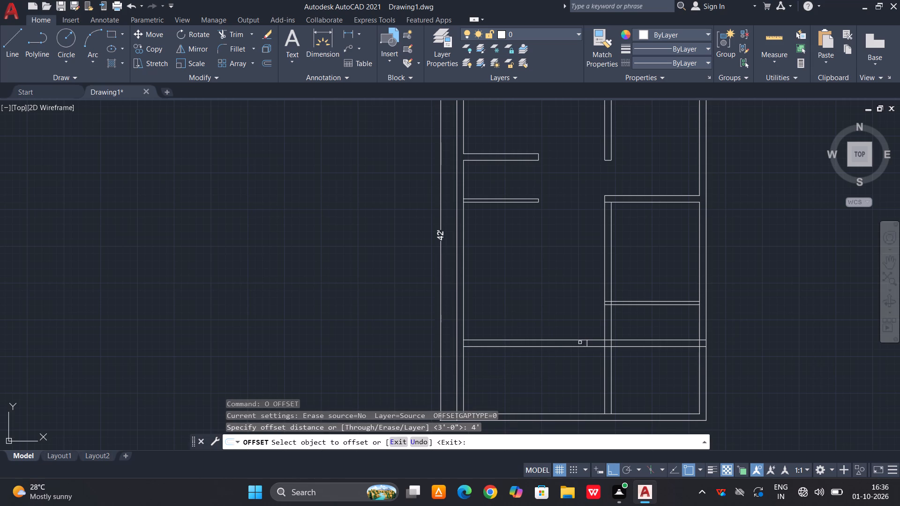
click(586, 341)
click(532, 359)
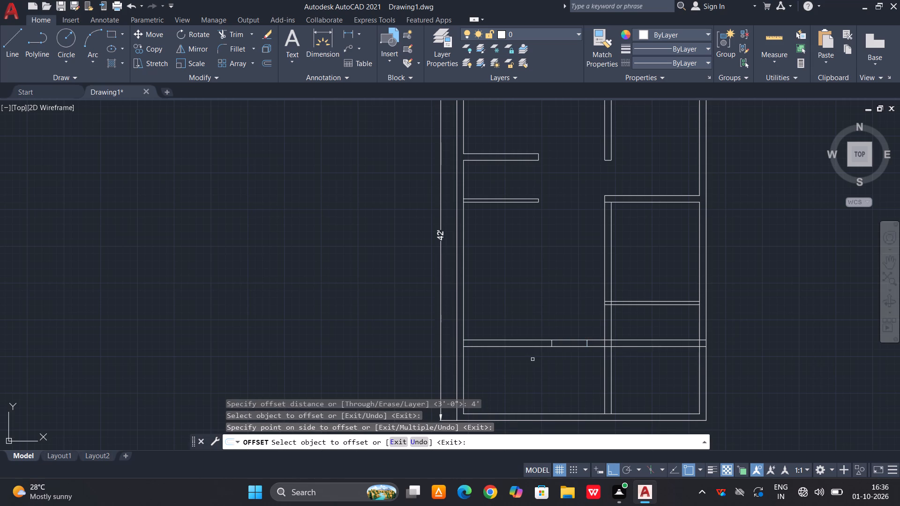
key(Escape)
key(Escape)
Trim both lines of the lowest 9" partition between the two short cross lines to cut a 4' opening.
text(tr)
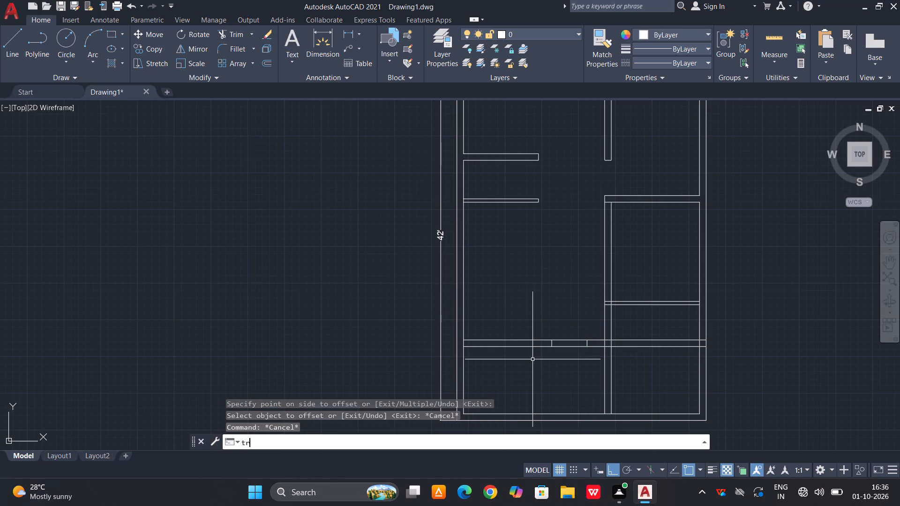
key(space)
key(space)
drag(576, 330, 574, 335)
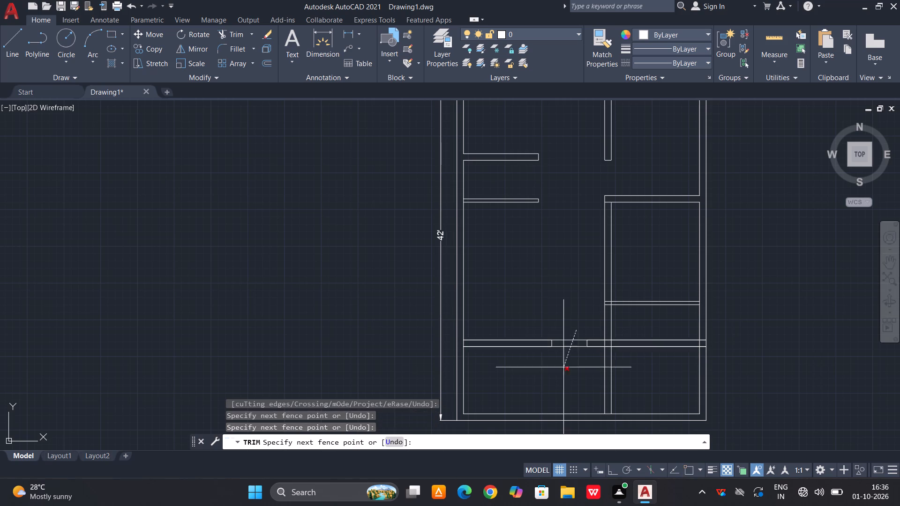
click(562, 382)
Trim the crossing lines where the right-hand room's vertical partition meets the lowest 9" partition, joining the upper walls.
middle_drag(623, 353, 621, 355)
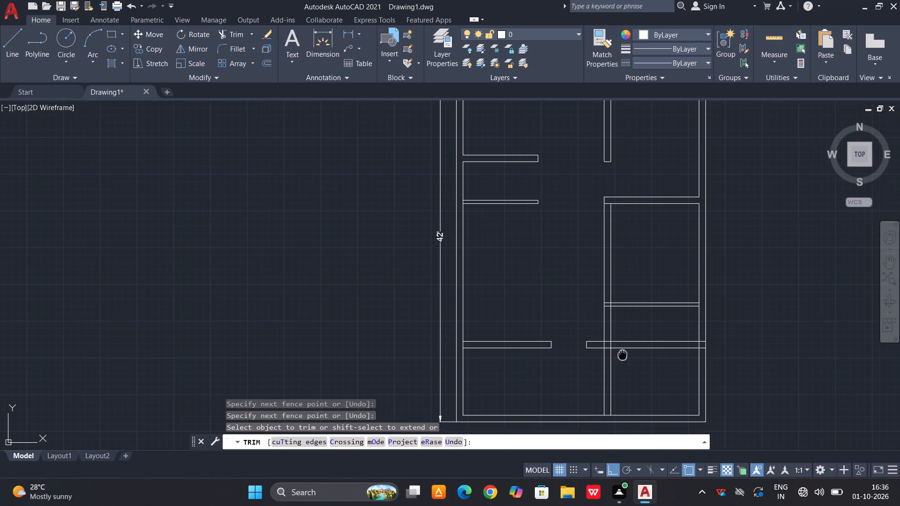
middle_drag(621, 355, 604, 366)
scroll(595, 361, up, 2)
scroll(600, 366, down, 1)
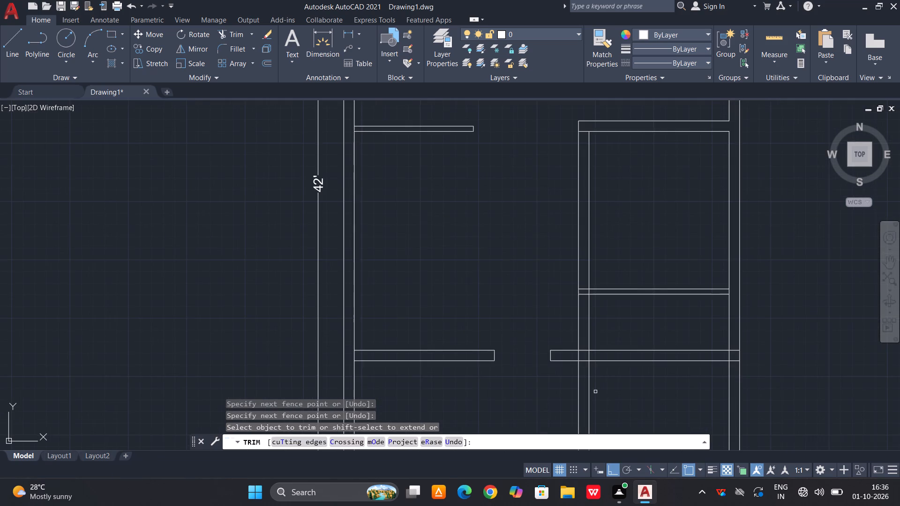
scroll(595, 394, down, 1)
scroll(593, 375, up, 2)
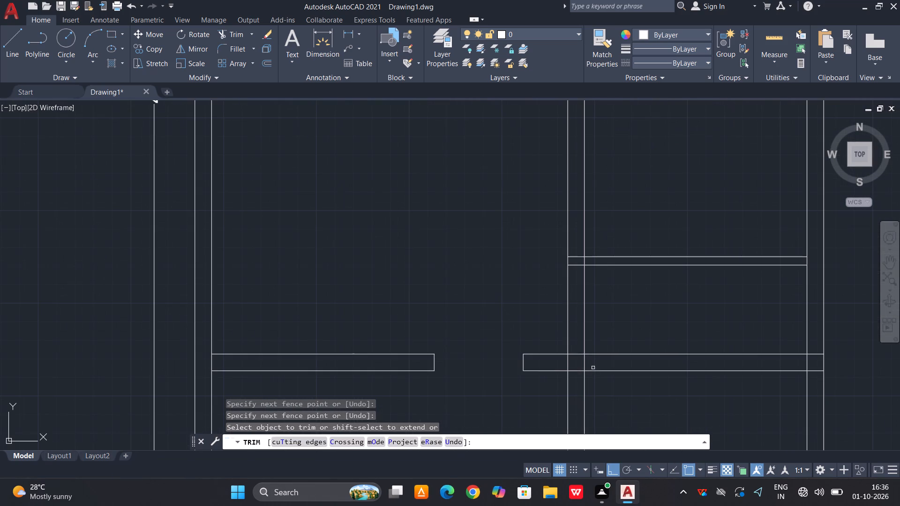
click(592, 360)
click(548, 367)
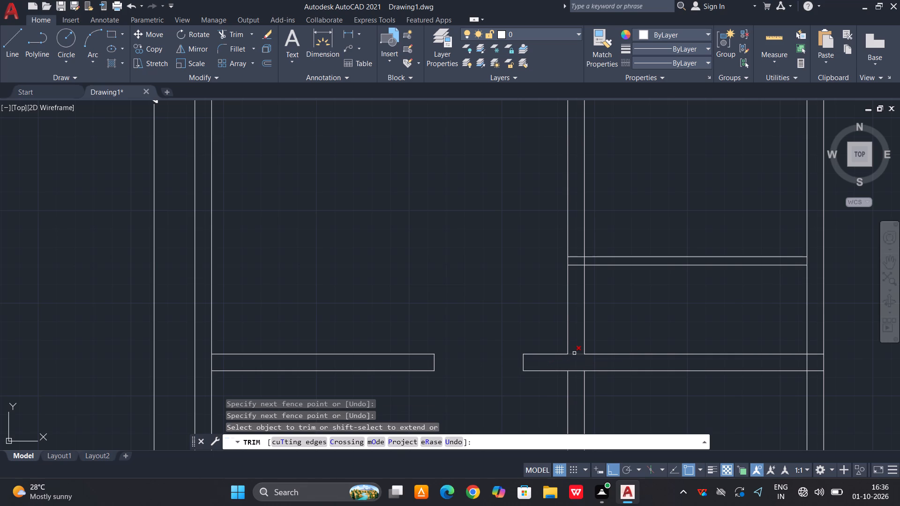
click(574, 353)
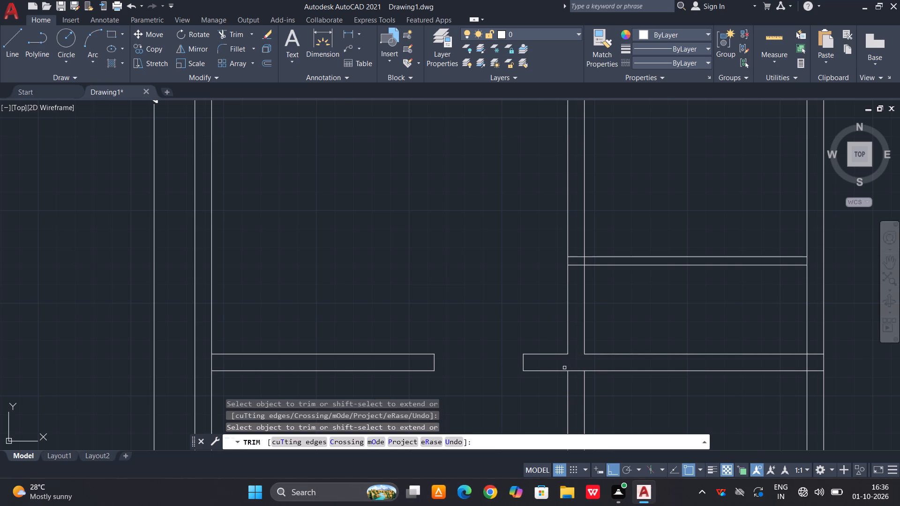
Trim the horizontal 4.5" partition's two lines within the thickness of the right-hand room's vertical partition.
scroll(564, 368, down, 1)
scroll(573, 306, up, 3)
click(567, 261)
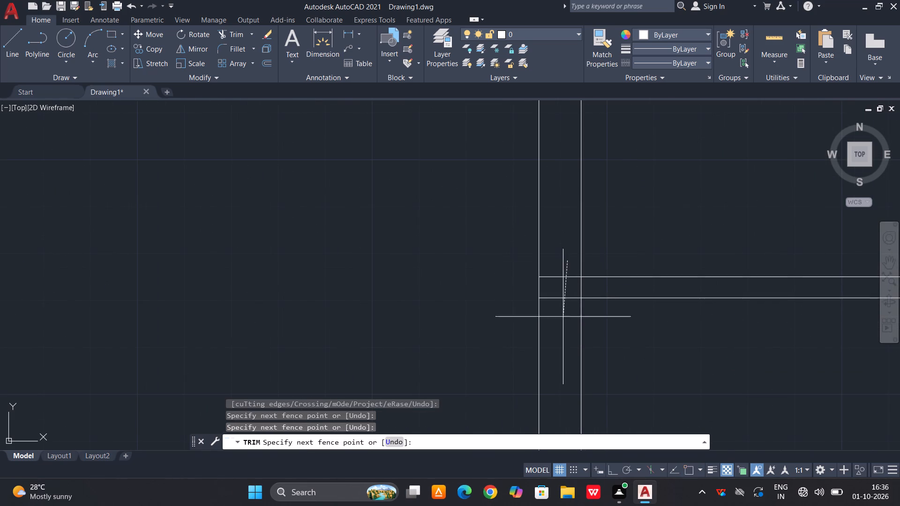
click(563, 327)
scroll(550, 339, down, 2)
key(Escape)
key(Escape)
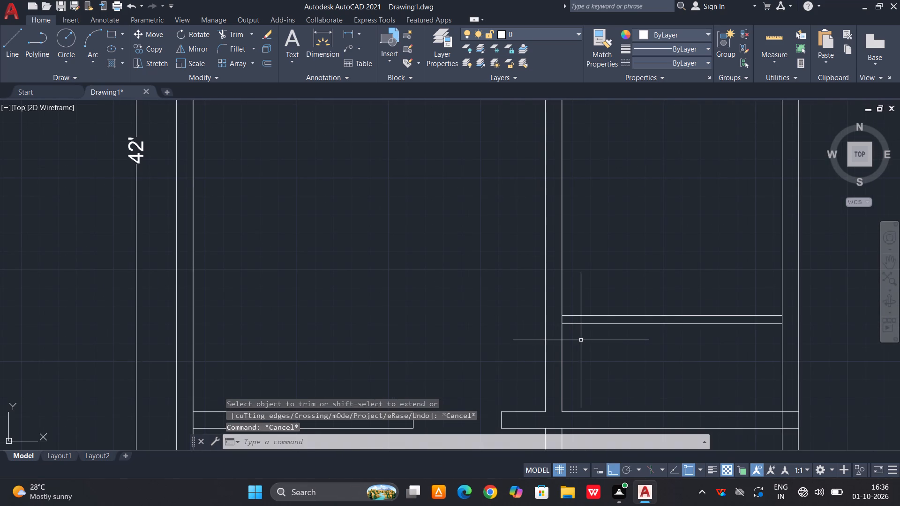
Offset the right line of the right-hand room's vertical partition 1' to the right.
text(o)
key(space)
text(1')
key(space)
click(564, 346)
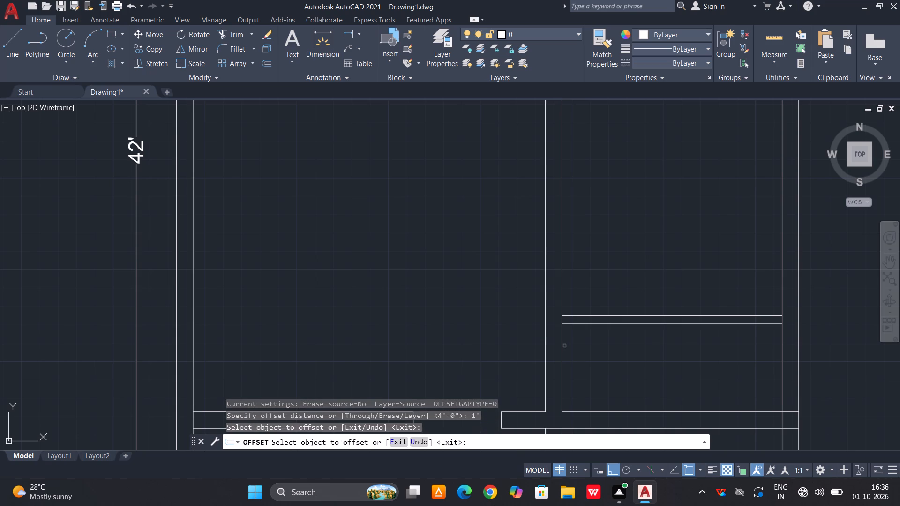
click(563, 349)
click(577, 349)
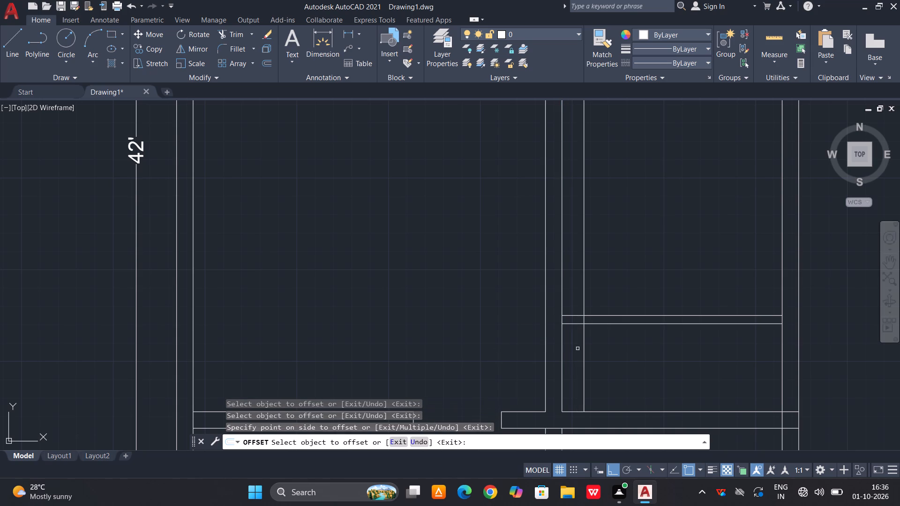
key(Escape)
key(Escape)
Offset the new vertical line inside the right-hand room 2'6" to the right.
text(o 2'6")
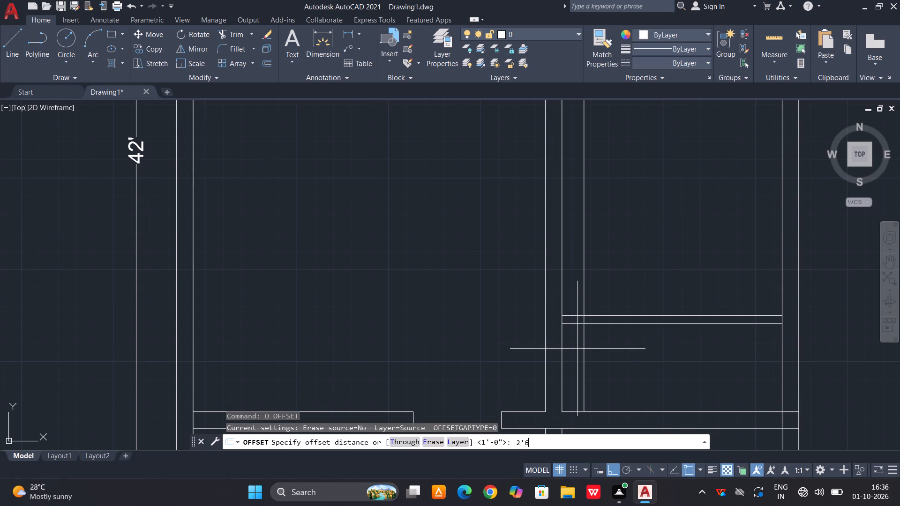
key(space)
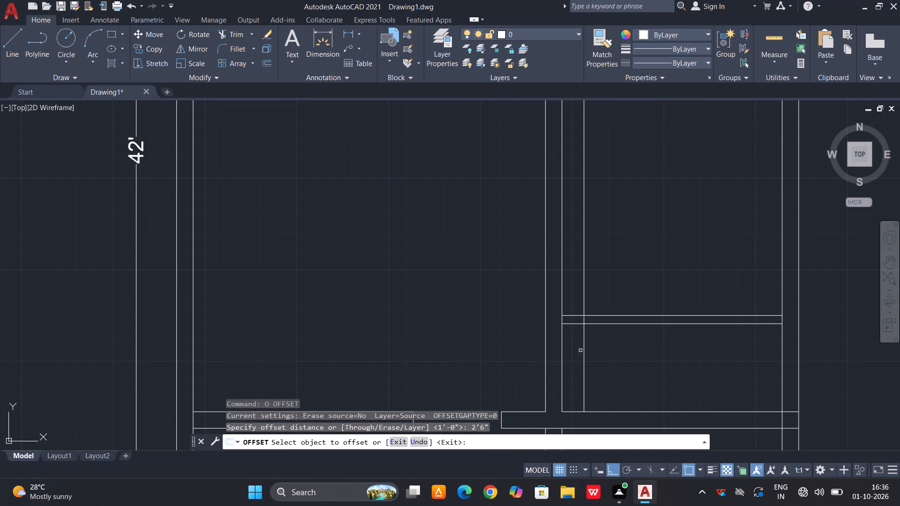
click(585, 345)
click(611, 344)
key(Escape)
key(Escape)
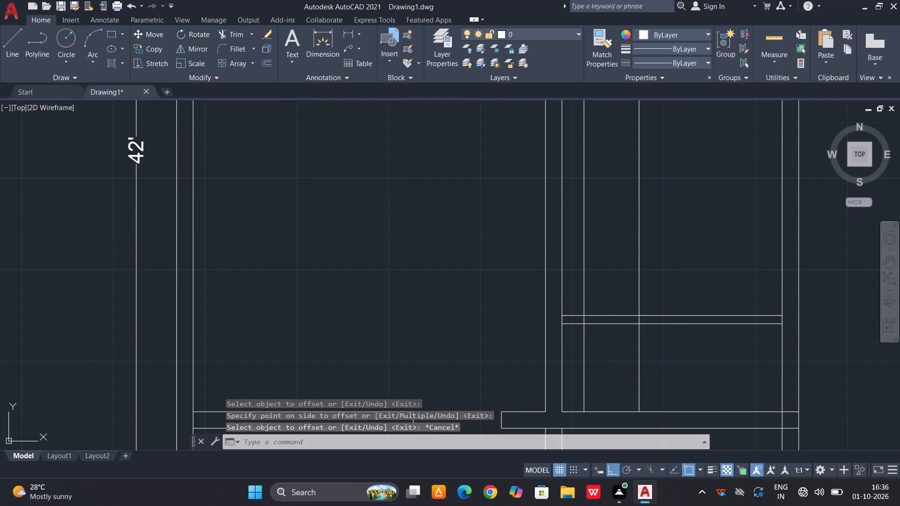
Trim both offset lines above and below the right-hand room's 4.5" partition, keeping only the pieces across its thickness.
text(tr)
key(space)
key(space)
click(648, 267)
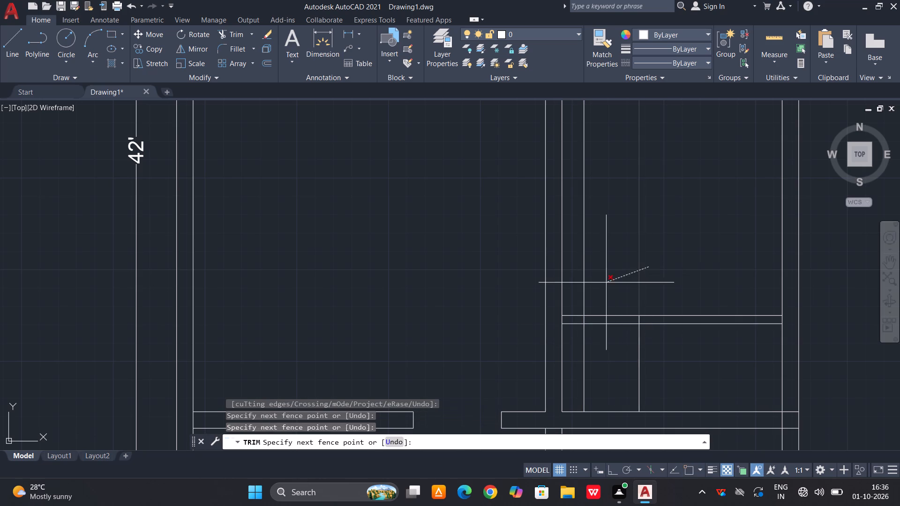
click(580, 294)
click(650, 366)
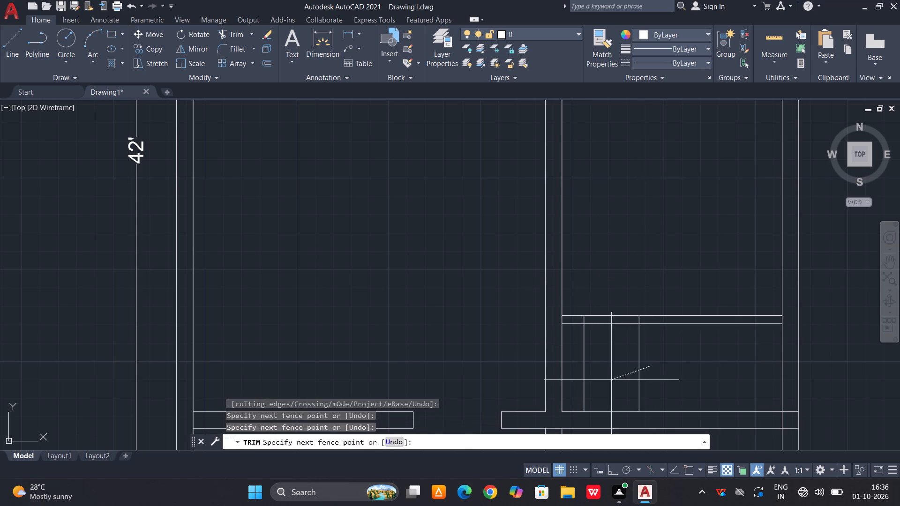
click(572, 387)
Trim the 4.5" partition's lines between the two short cross lines to cut a 2'6" door opening.
drag(601, 301, 601, 308)
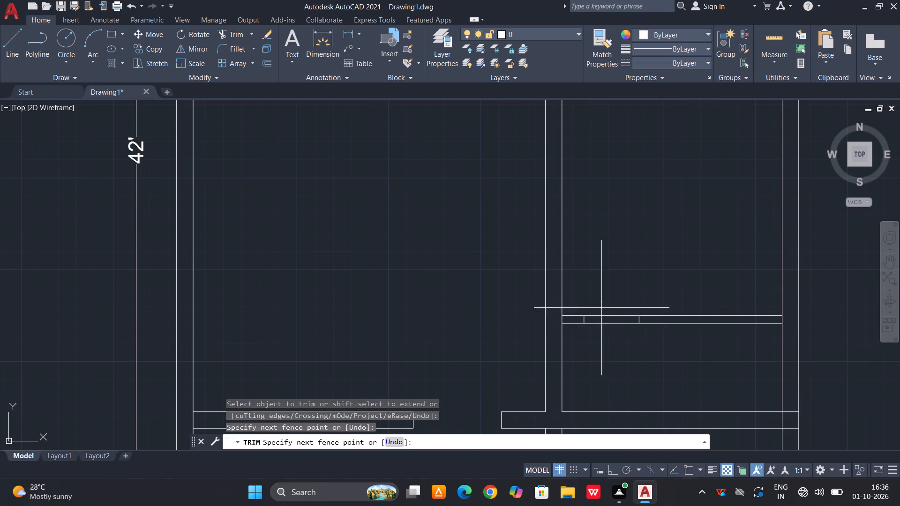
click(601, 365)
Trim the right outer wall's inner line across the end of the right-hand room's 4.5" partition.
scroll(590, 274, down, 2)
middle_drag(649, 301, 615, 315)
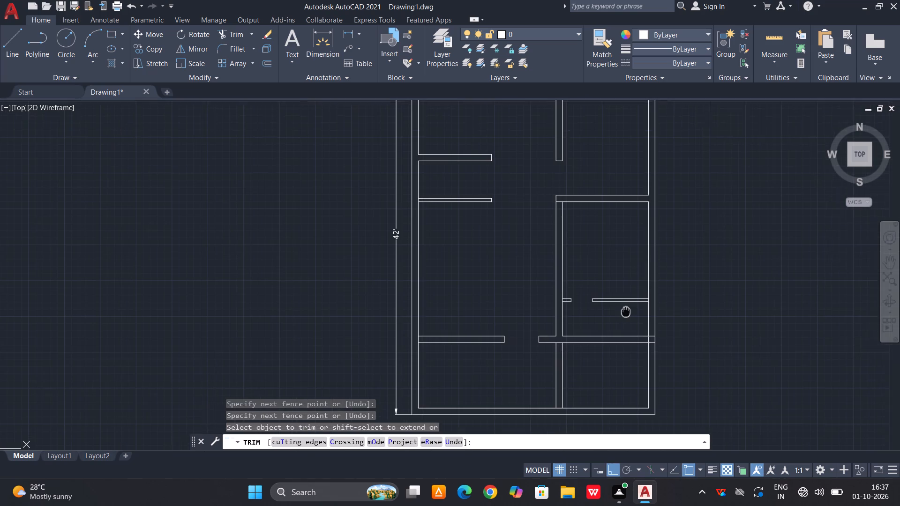
middle_drag(615, 315, 576, 330)
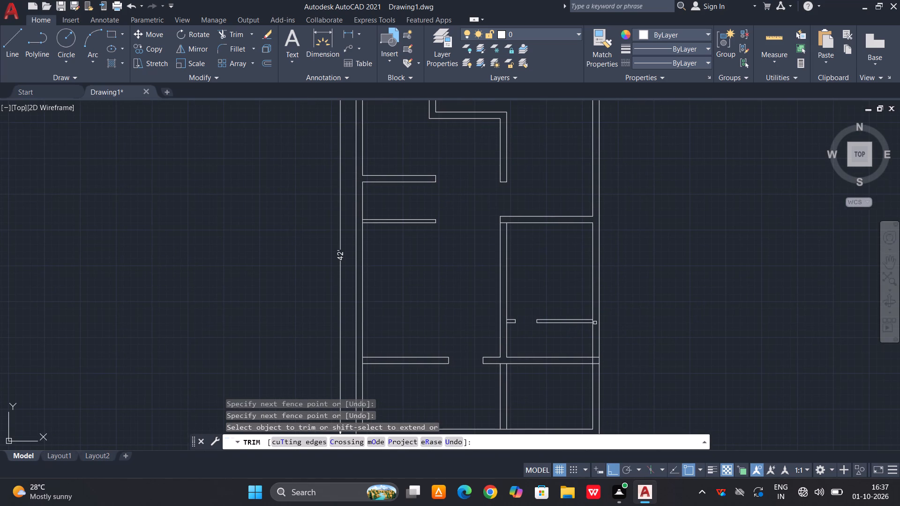
scroll(597, 331, up, 2)
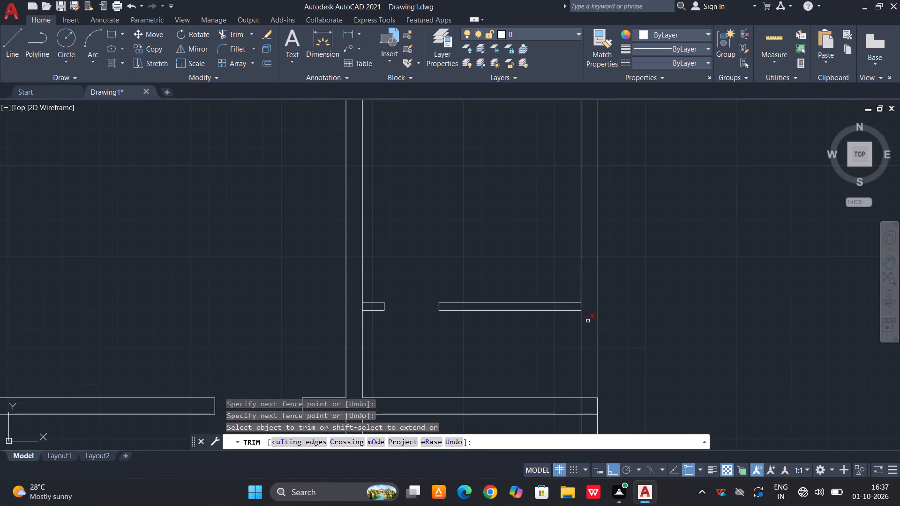
scroll(583, 307, up, 2)
click(583, 306)
click(563, 308)
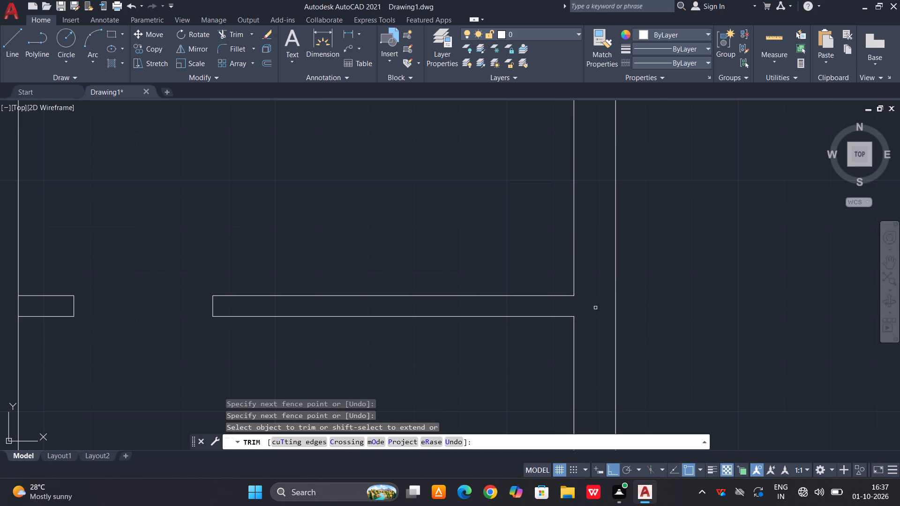
Clean up the lowest 9" partition's junction with the right outer wall by trimming the crossing partition lines and inner wall line.
scroll(597, 316, down, 3)
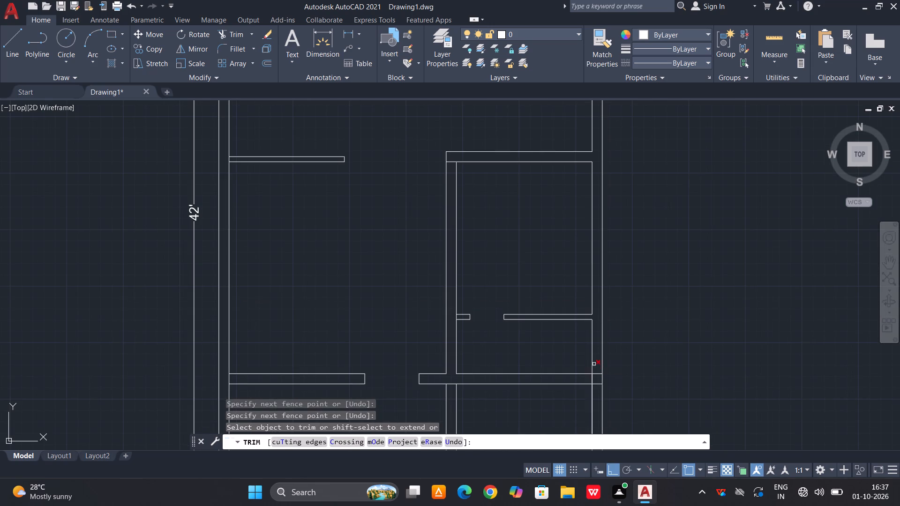
scroll(596, 393, up, 3)
drag(594, 290, 592, 298)
click(588, 381)
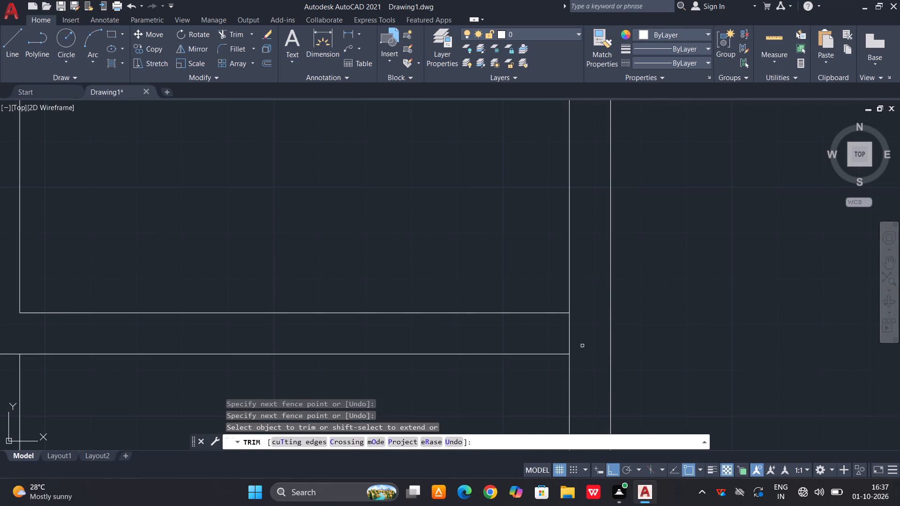
click(581, 331)
click(545, 339)
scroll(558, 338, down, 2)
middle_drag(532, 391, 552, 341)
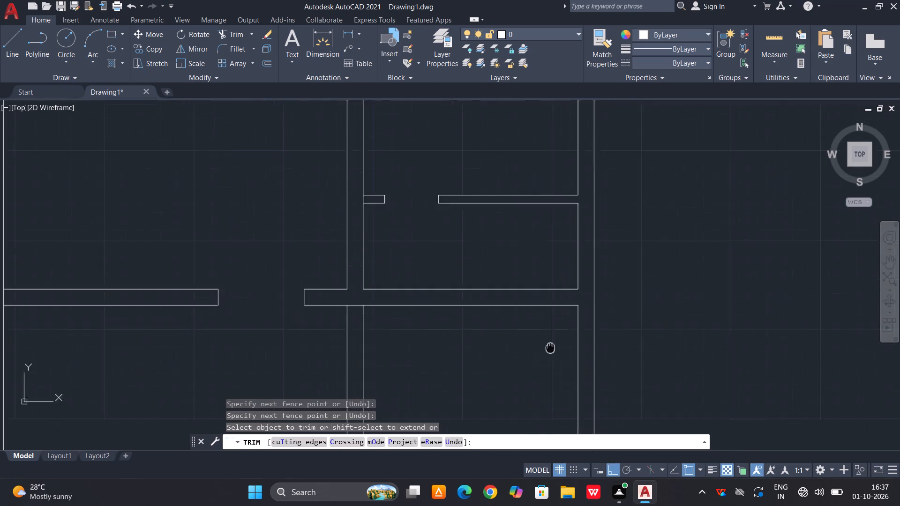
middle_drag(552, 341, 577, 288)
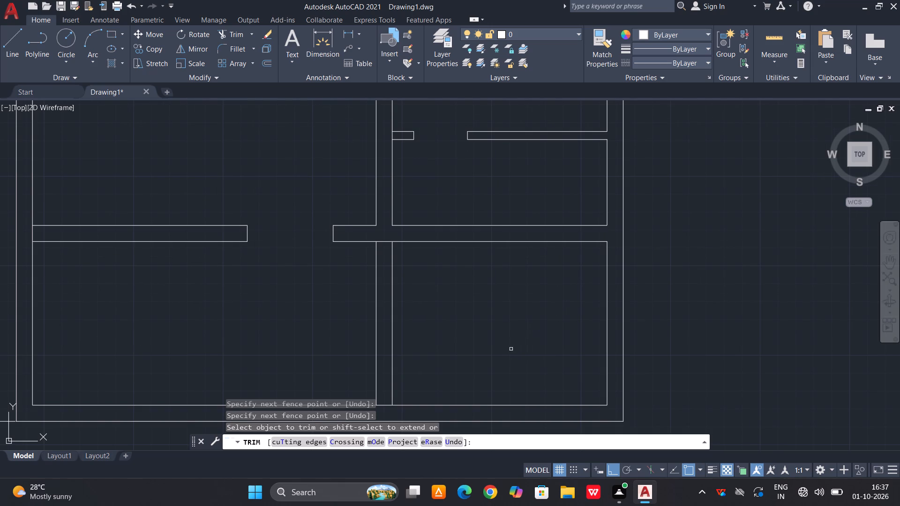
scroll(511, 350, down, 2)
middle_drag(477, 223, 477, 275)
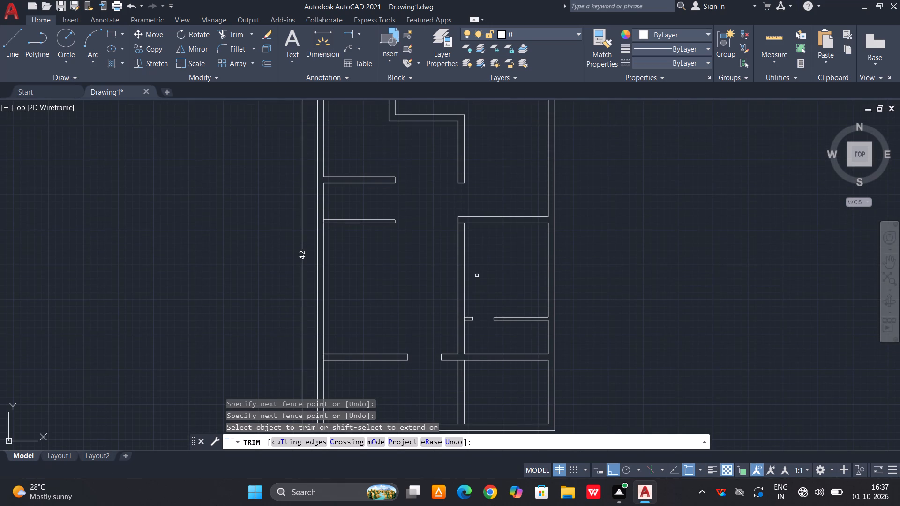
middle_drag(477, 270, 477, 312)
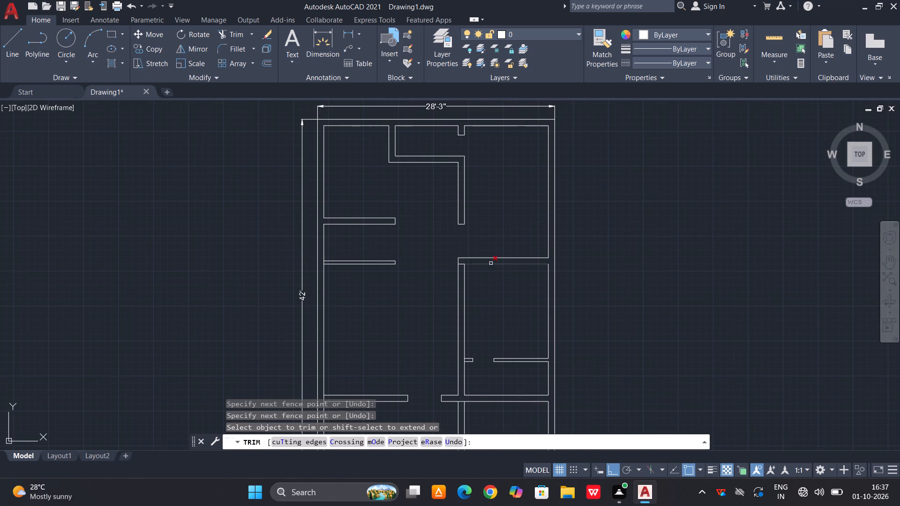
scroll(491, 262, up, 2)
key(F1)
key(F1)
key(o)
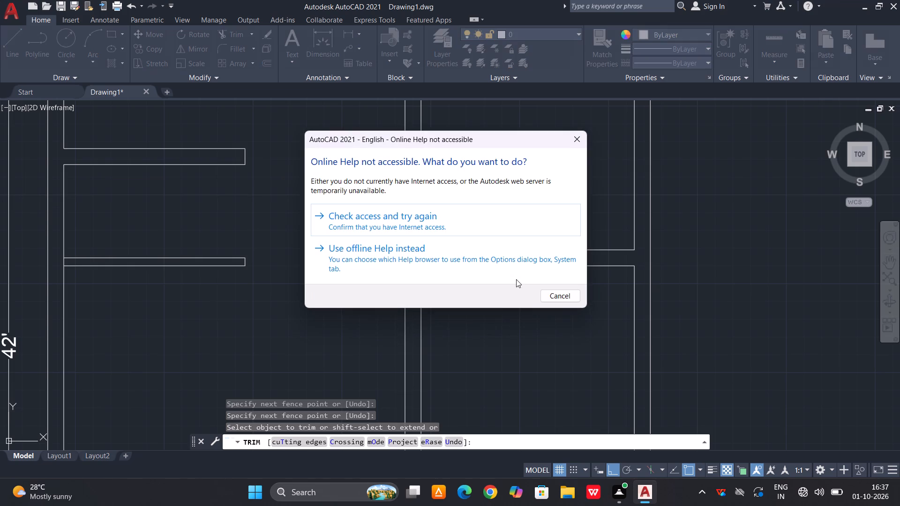
Dismiss the Online Help dialog and leave the Trim command.
key(grave)
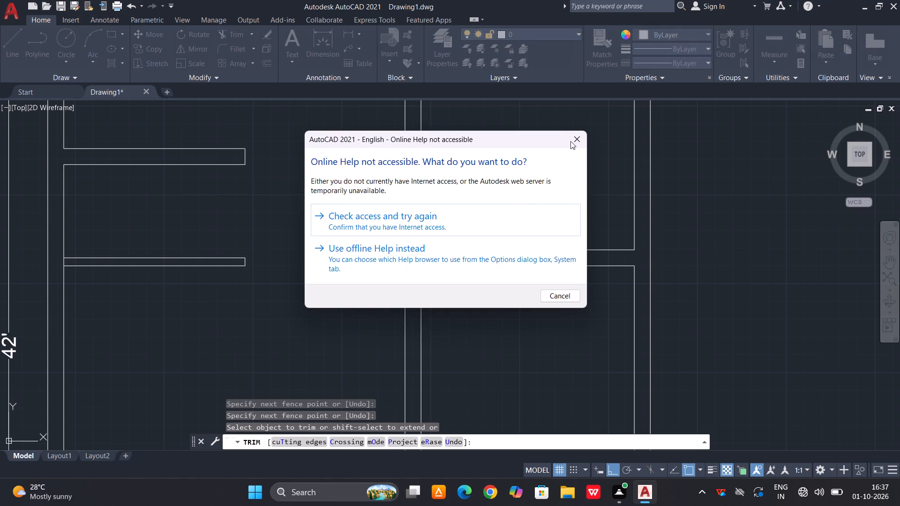
click(574, 141)
key(Escape)
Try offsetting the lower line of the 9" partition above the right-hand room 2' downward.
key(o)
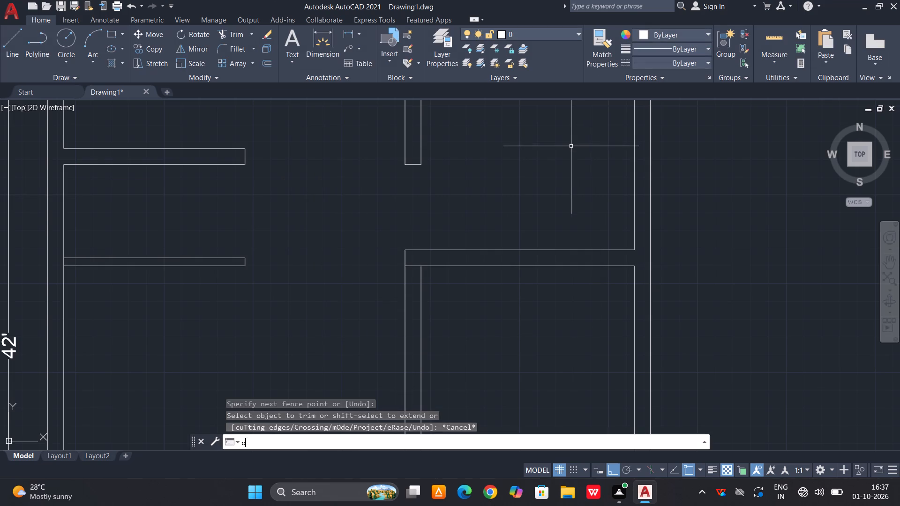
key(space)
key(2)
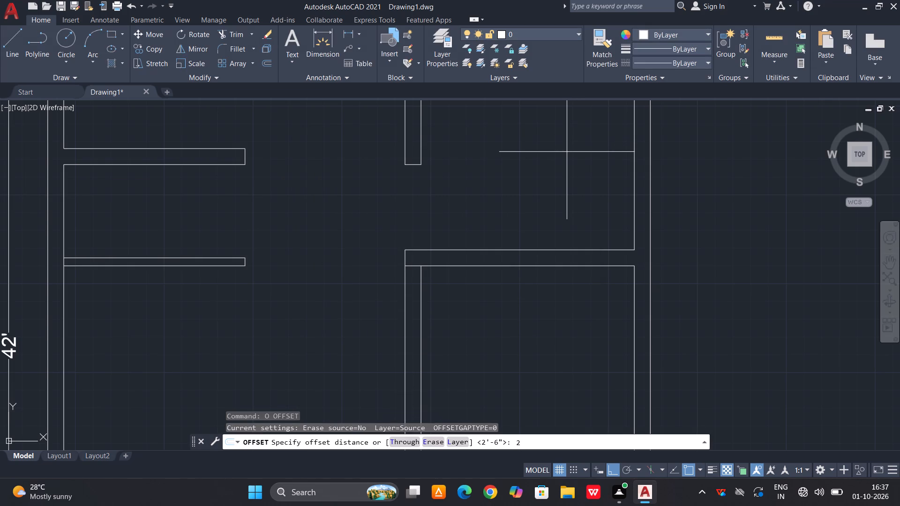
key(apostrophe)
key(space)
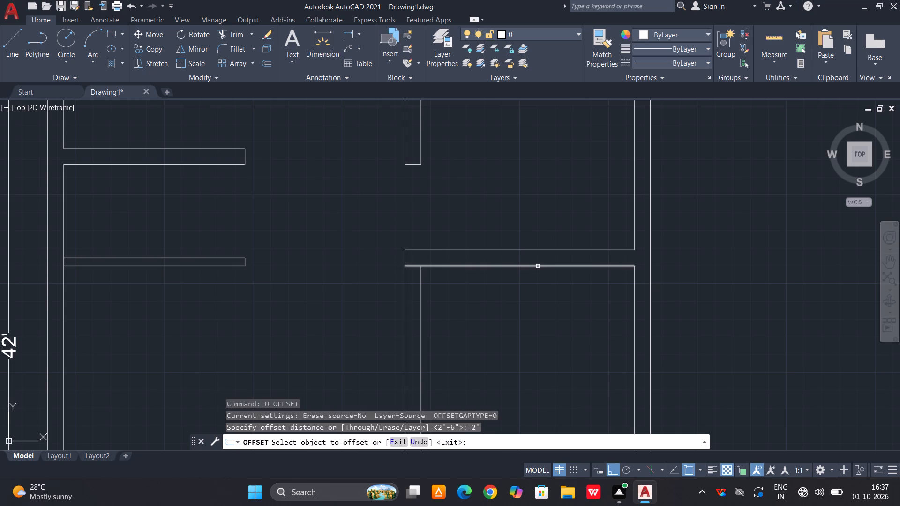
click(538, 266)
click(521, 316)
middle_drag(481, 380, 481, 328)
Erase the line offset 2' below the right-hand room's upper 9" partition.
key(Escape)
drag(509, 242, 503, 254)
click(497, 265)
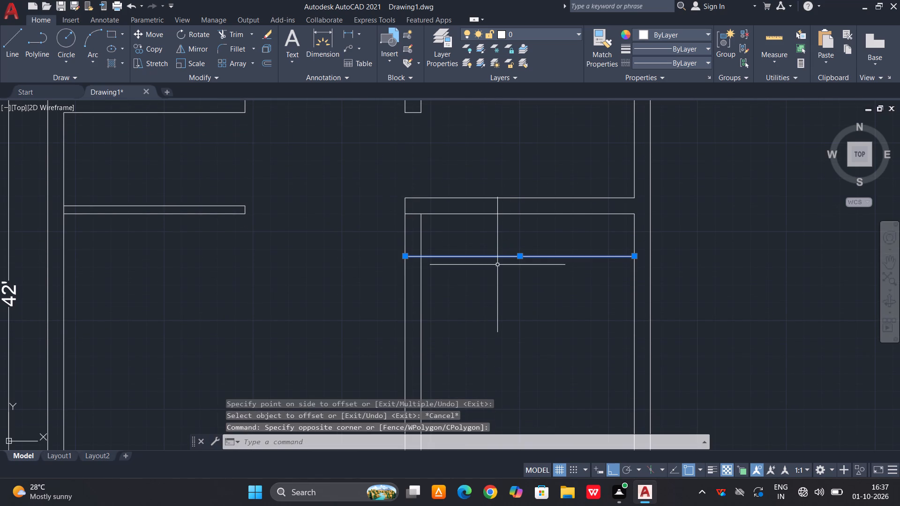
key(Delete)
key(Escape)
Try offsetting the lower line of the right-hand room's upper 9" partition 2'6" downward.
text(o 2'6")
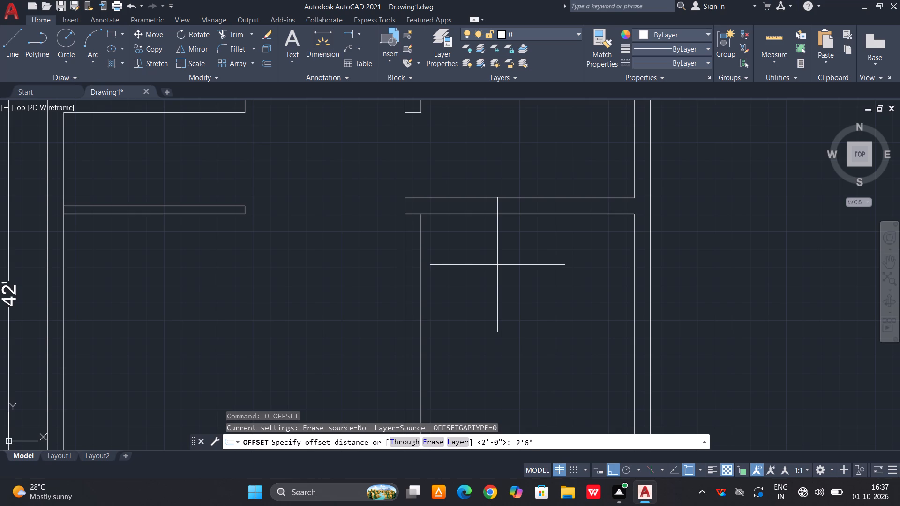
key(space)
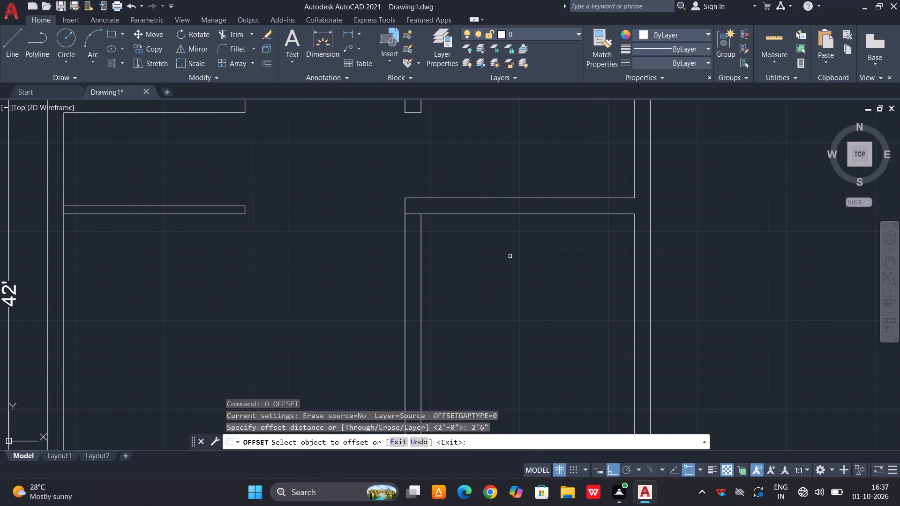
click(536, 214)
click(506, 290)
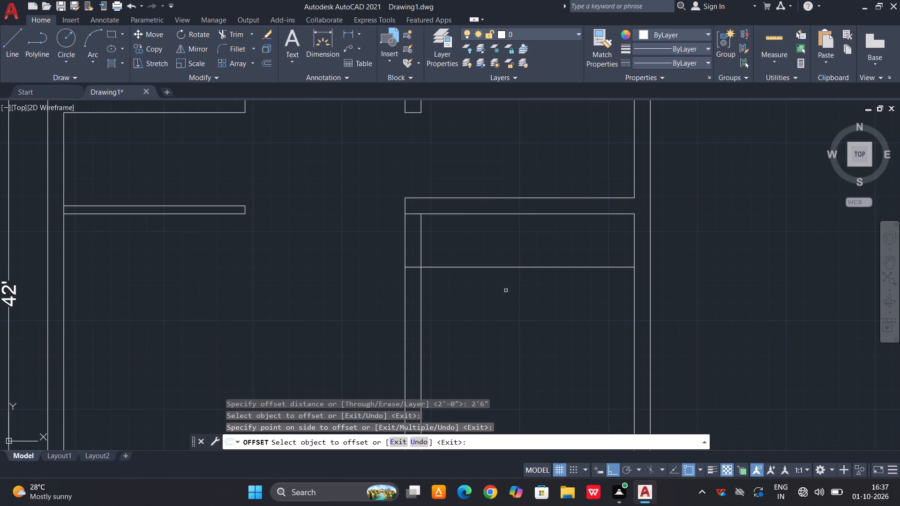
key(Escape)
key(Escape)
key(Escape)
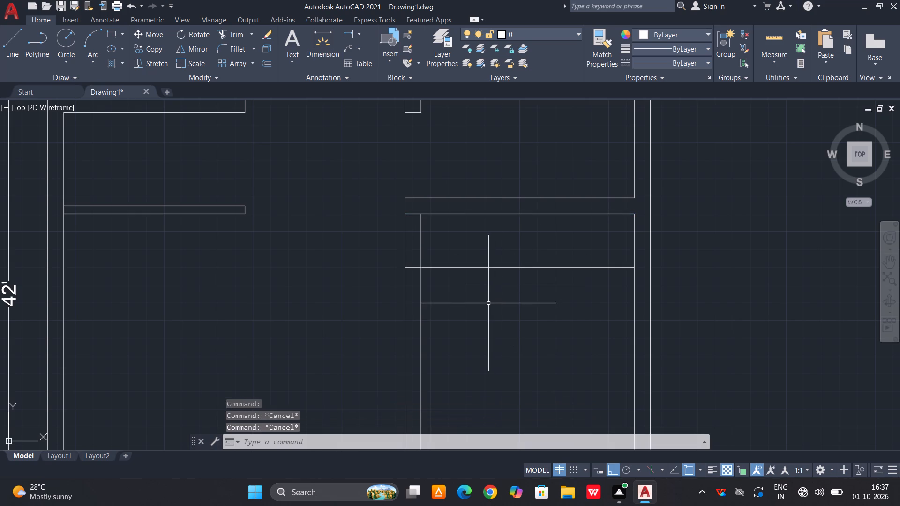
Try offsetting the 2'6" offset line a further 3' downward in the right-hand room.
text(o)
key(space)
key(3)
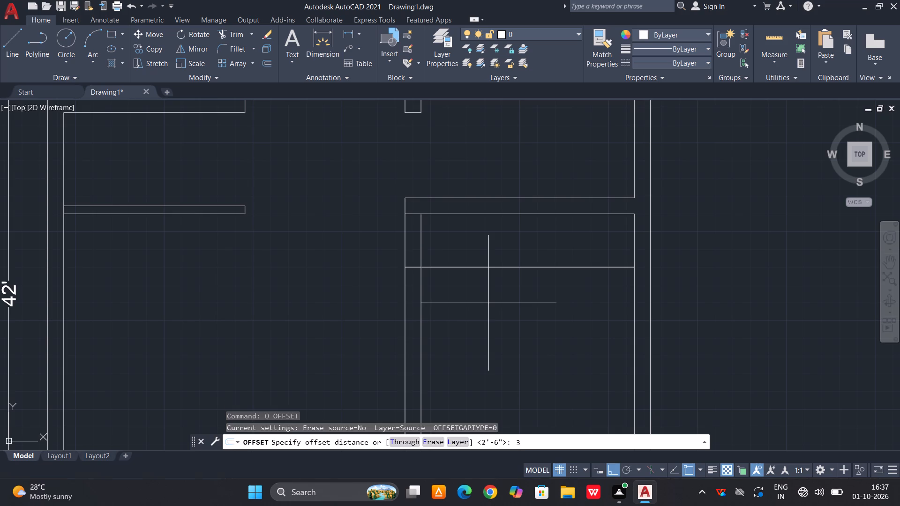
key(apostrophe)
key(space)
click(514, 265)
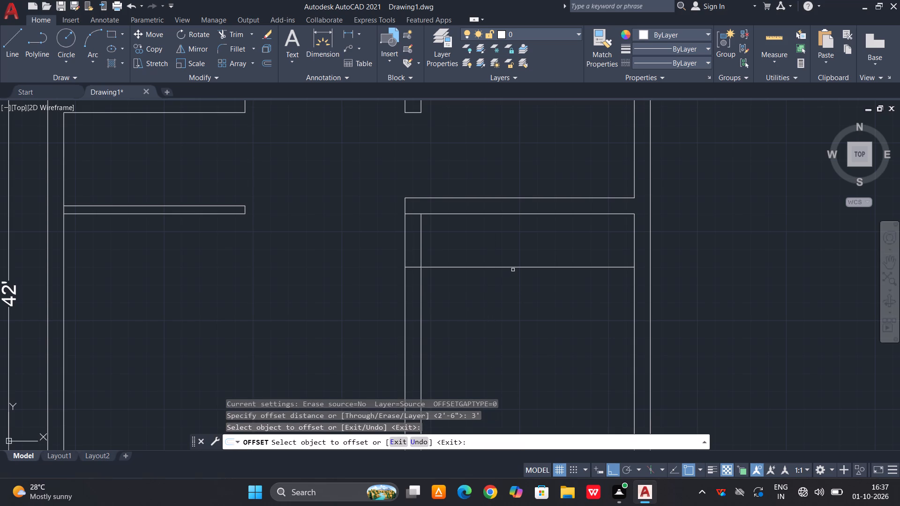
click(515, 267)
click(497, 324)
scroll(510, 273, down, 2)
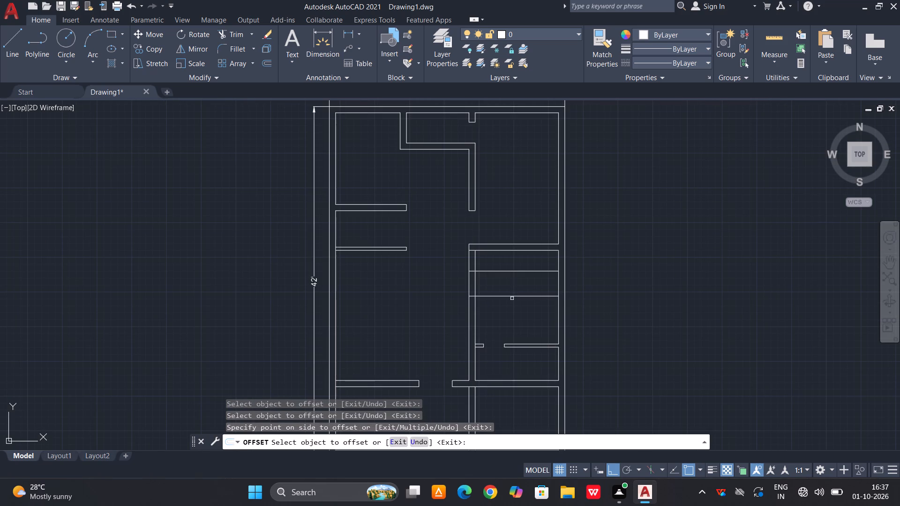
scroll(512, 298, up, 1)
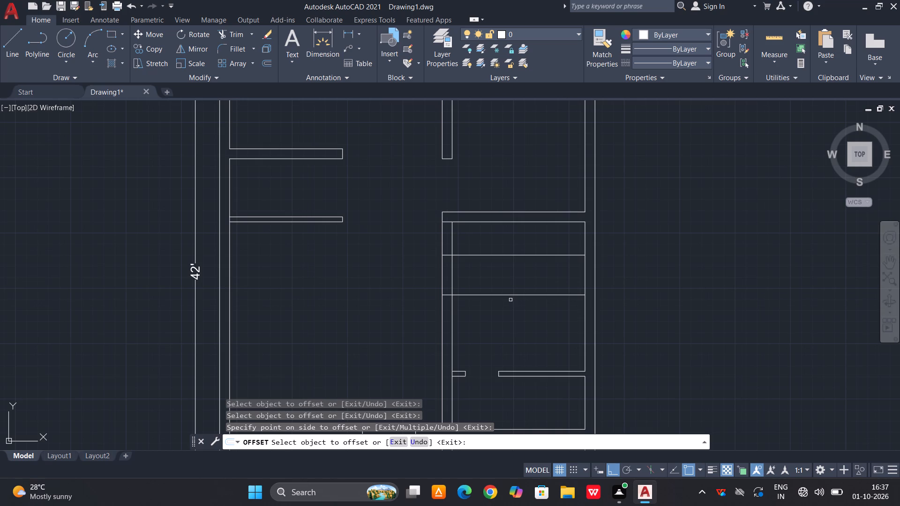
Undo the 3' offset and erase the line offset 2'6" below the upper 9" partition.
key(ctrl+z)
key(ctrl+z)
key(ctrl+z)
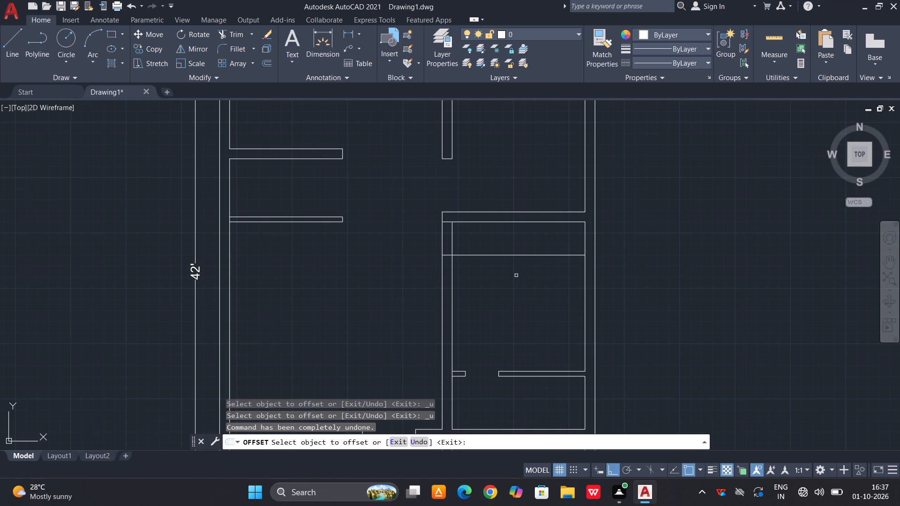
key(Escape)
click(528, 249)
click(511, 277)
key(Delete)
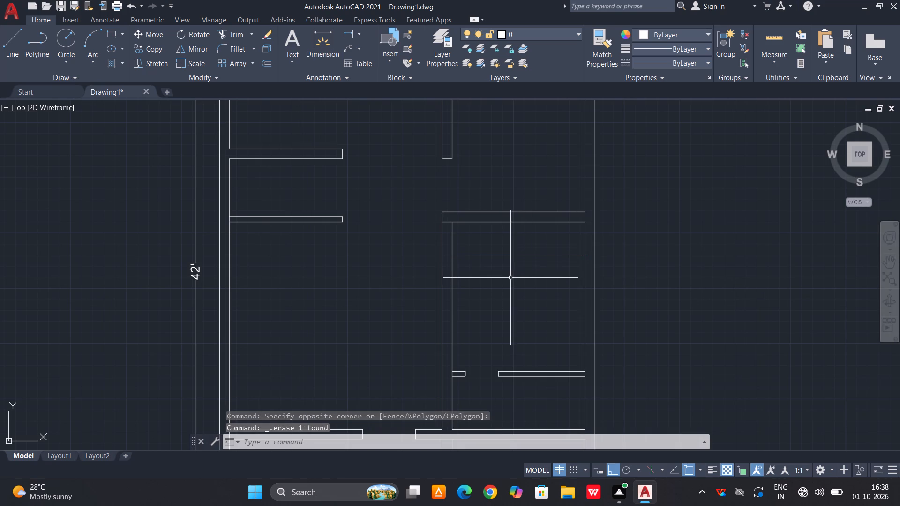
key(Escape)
Offset the lower line of the right-hand room's upper 9" partition 2' downward.
text(o)
key(space)
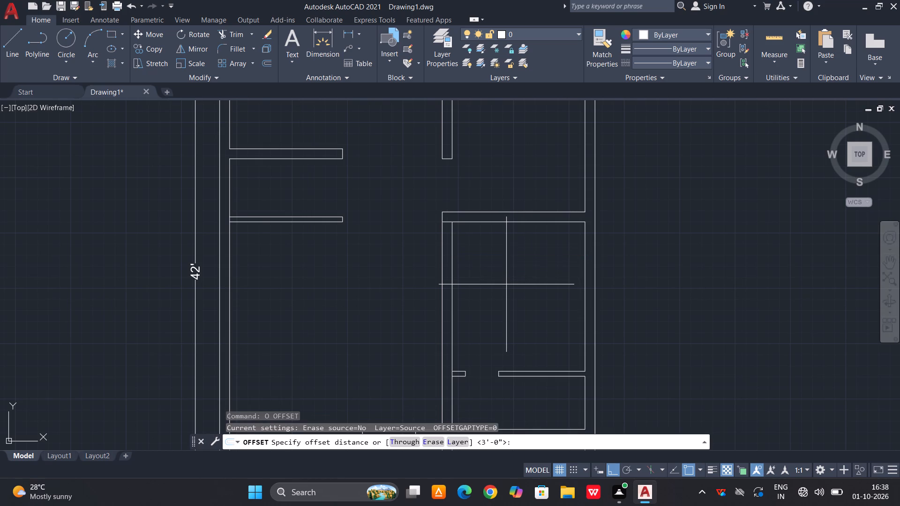
text(2')
key(space)
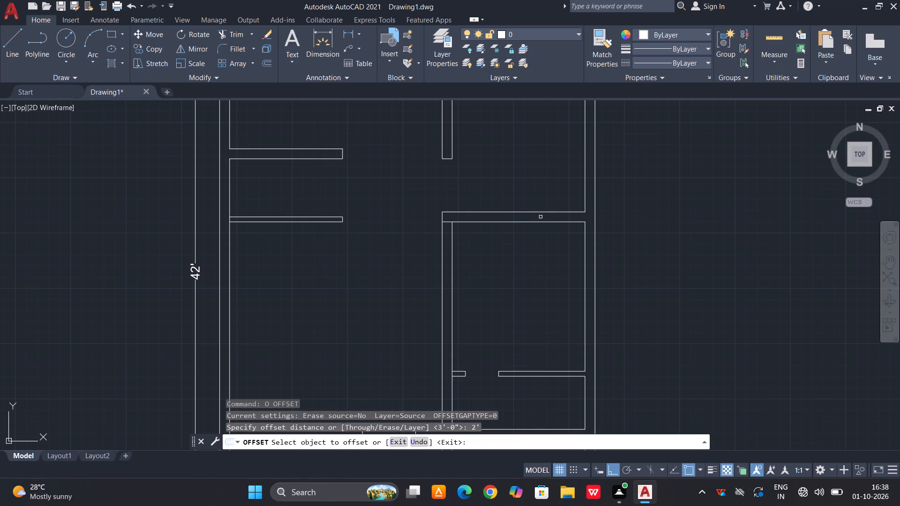
click(537, 223)
click(530, 242)
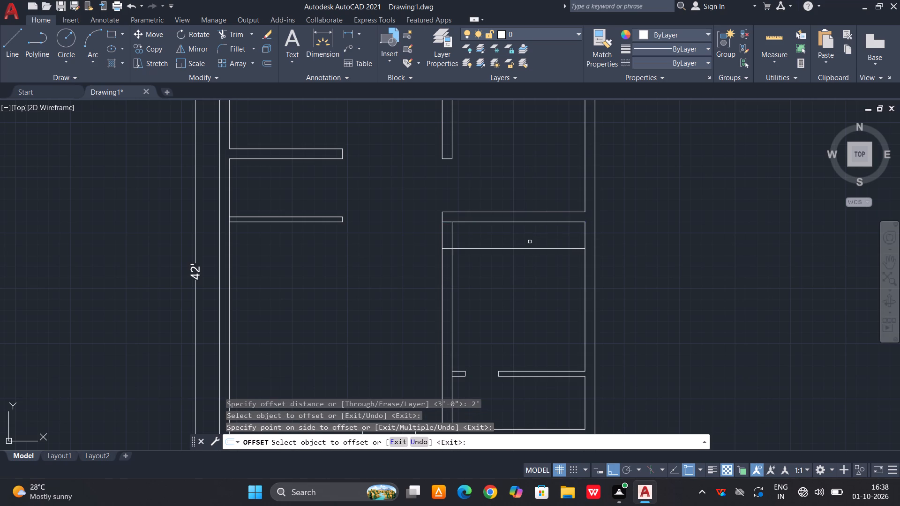
key(Escape)
Offset the new line across the right-hand room 3' downward to mark the other side of a door opening.
key(o)
key(space)
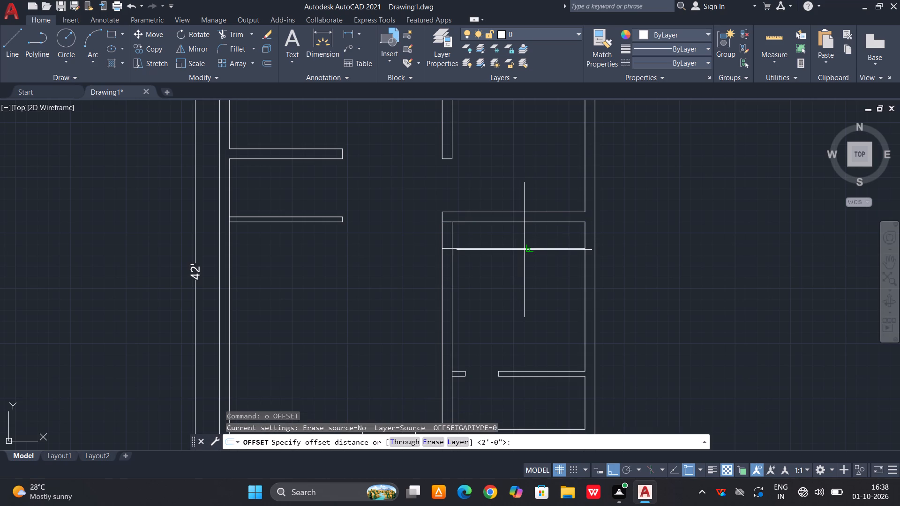
text(3')
key(space)
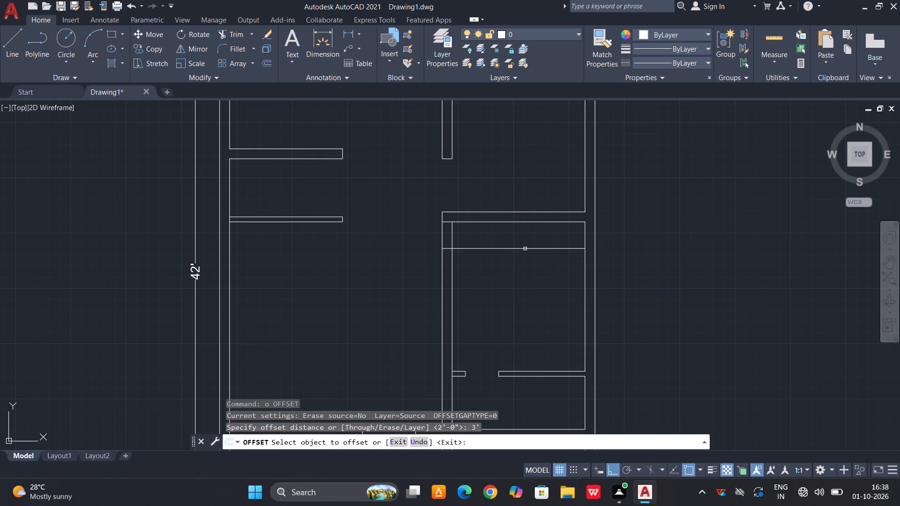
click(525, 249)
click(504, 292)
key(Escape)
key(Escape)
Trim the vertical 9" partition between the offset lines for a 3' door opening, and trim the upper offset line's excess inside the room.
text(tr)
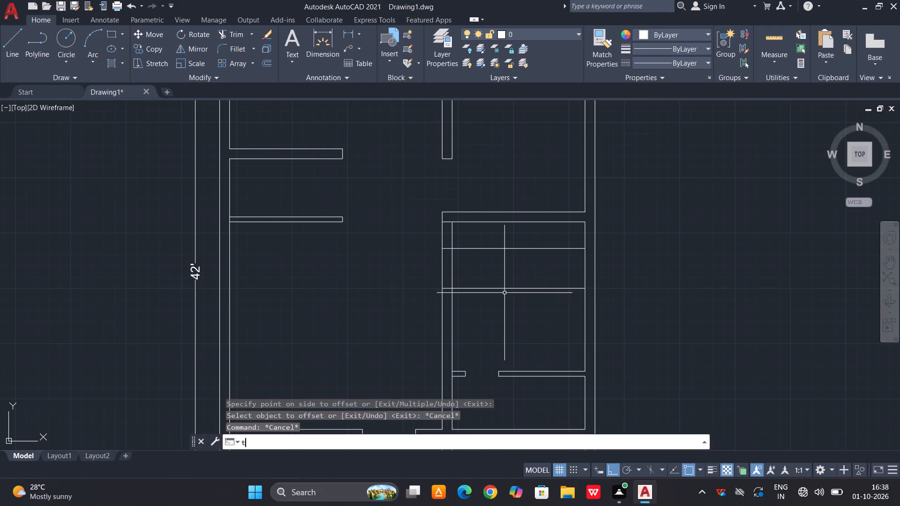
key(space)
key(space)
click(485, 261)
click(419, 290)
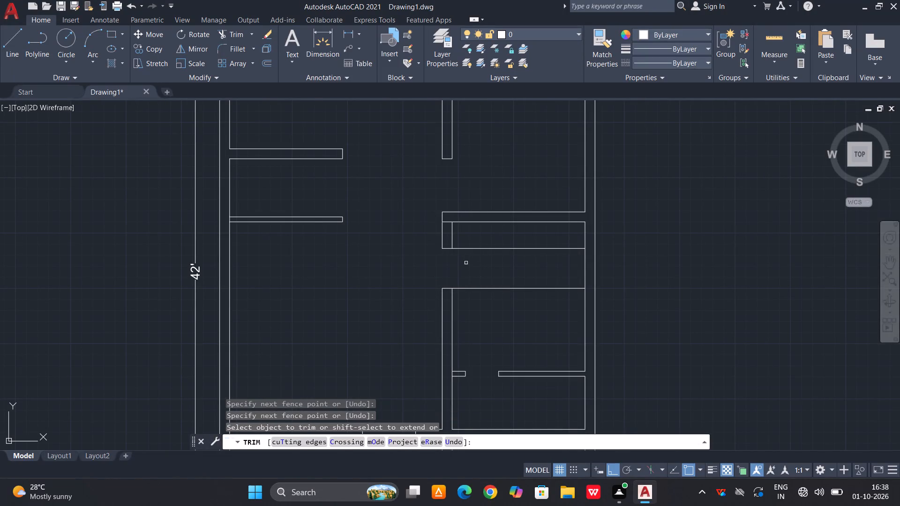
click(485, 247)
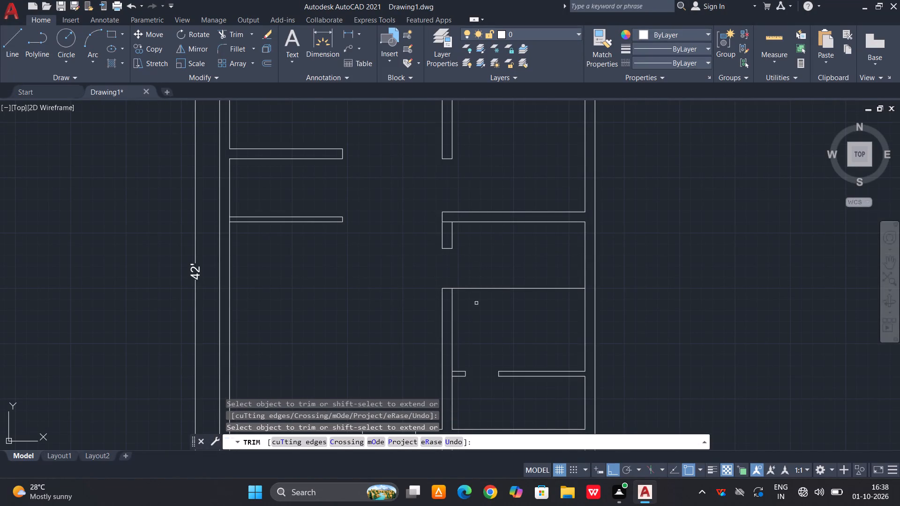
Trim the line crossing the 9" partitions' corner above the opening and the lower offset line's excess inside the room.
scroll(443, 229, up, 2)
click(451, 206)
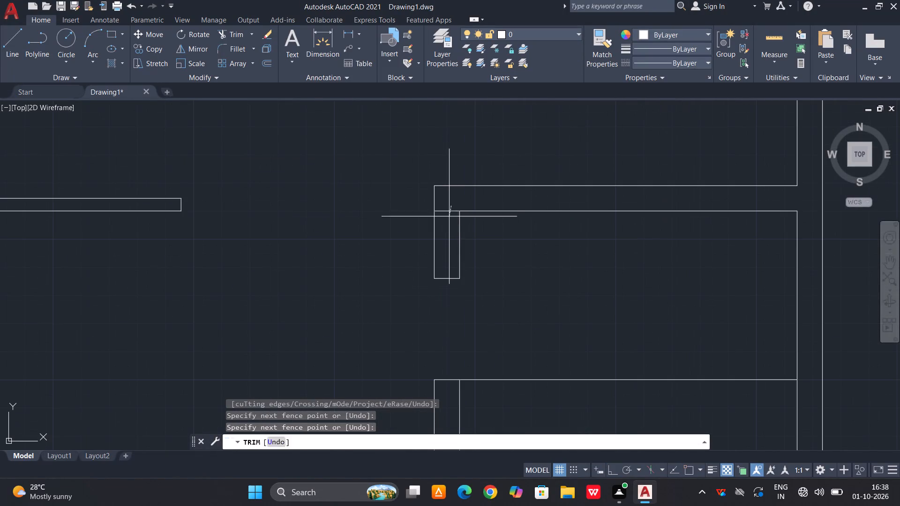
click(449, 226)
scroll(473, 210, down, 2)
click(513, 281)
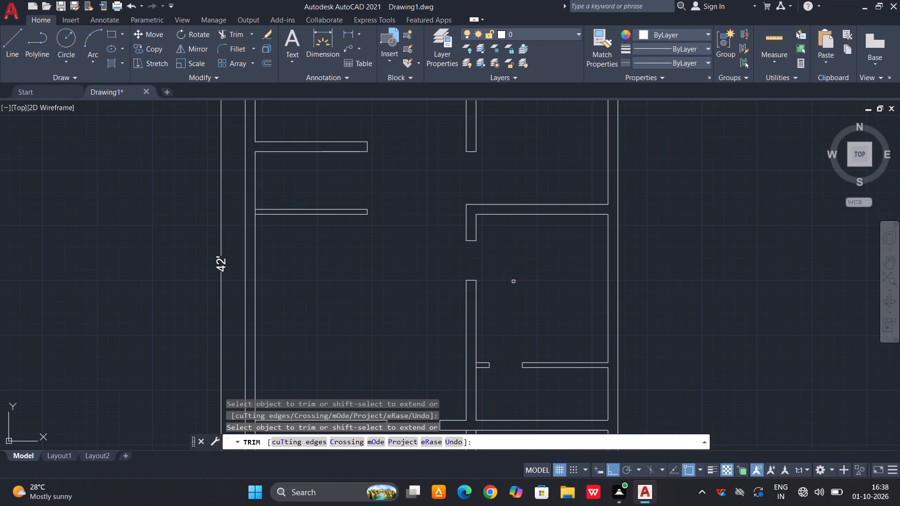
Trim the vertical 9" partition's inner line across the end of the short 4.5" partition stub.
scroll(510, 328, down, 1)
scroll(493, 355, up, 4)
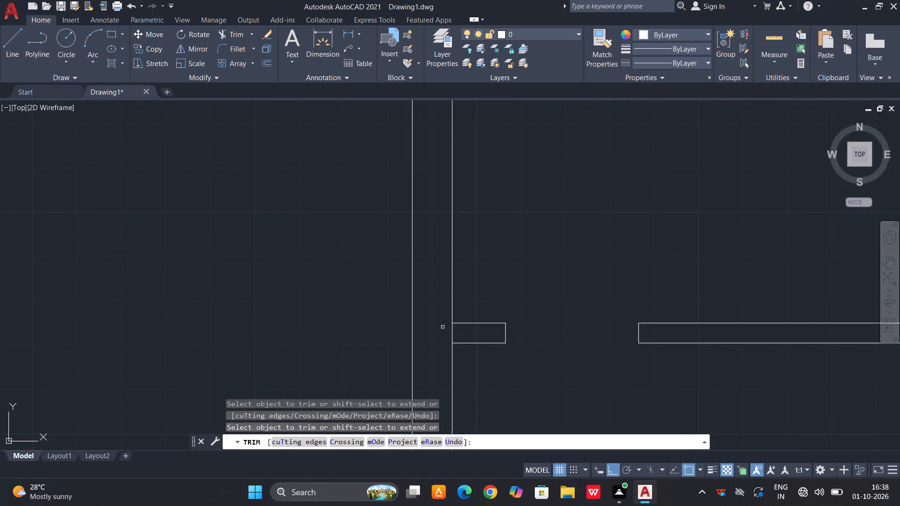
click(442, 331)
click(459, 331)
scroll(462, 374, down, 3)
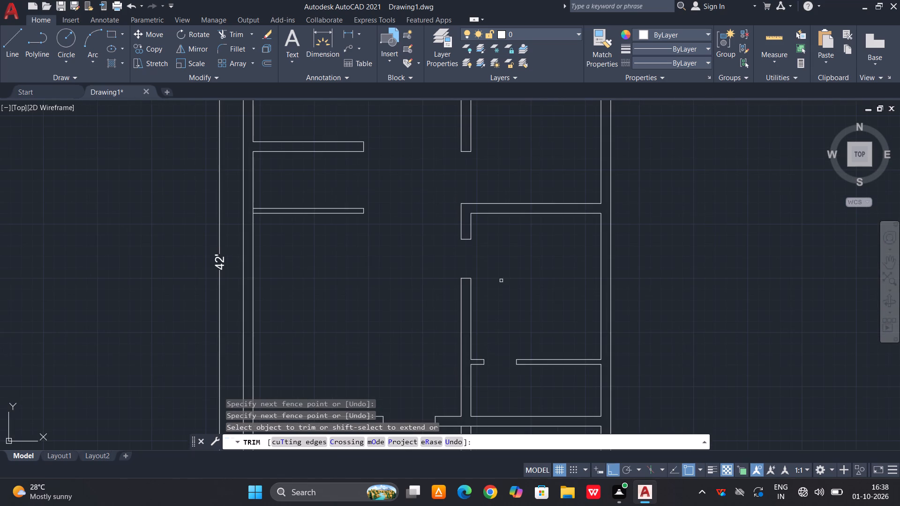
middle_drag(501, 280, 501, 303)
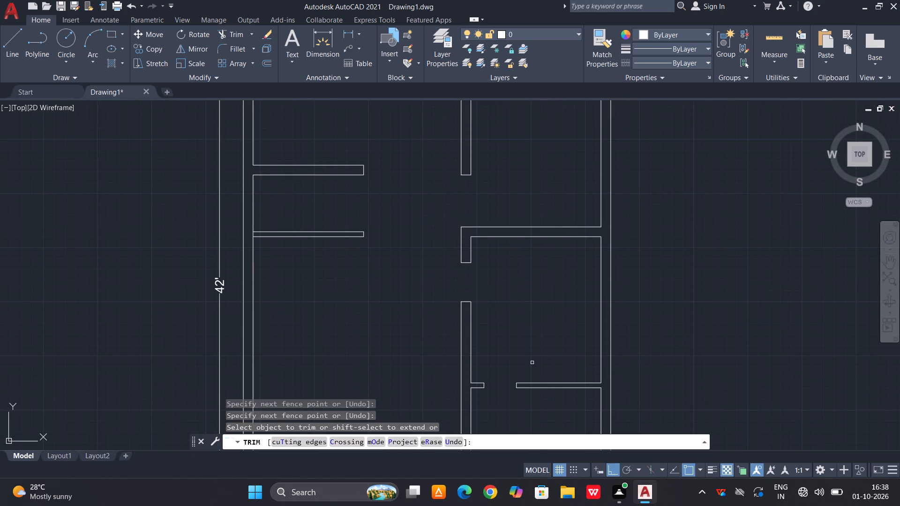
scroll(529, 382, up, 2)
middle_drag(514, 394, 513, 350)
key(Escape)
key(Escape)
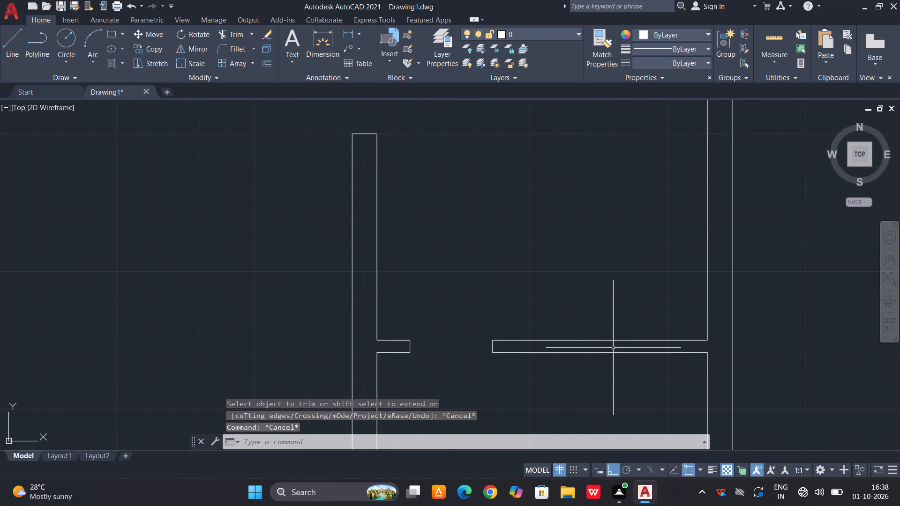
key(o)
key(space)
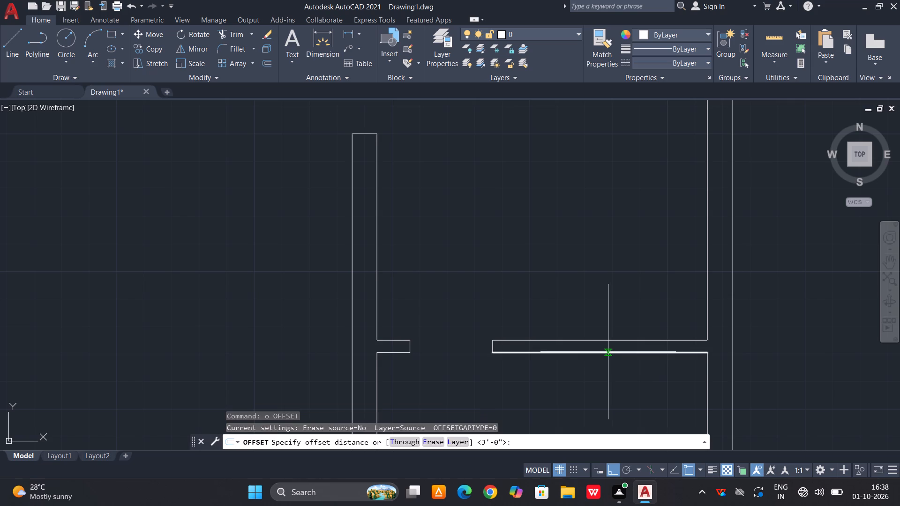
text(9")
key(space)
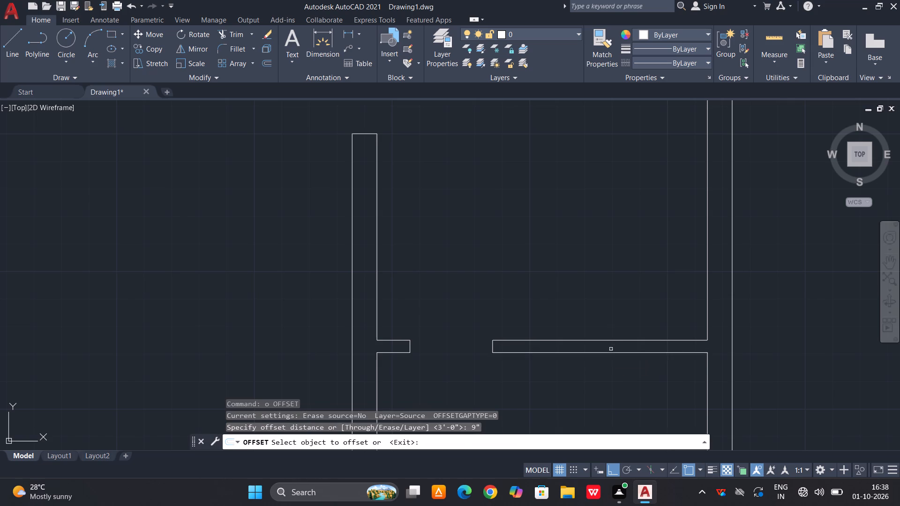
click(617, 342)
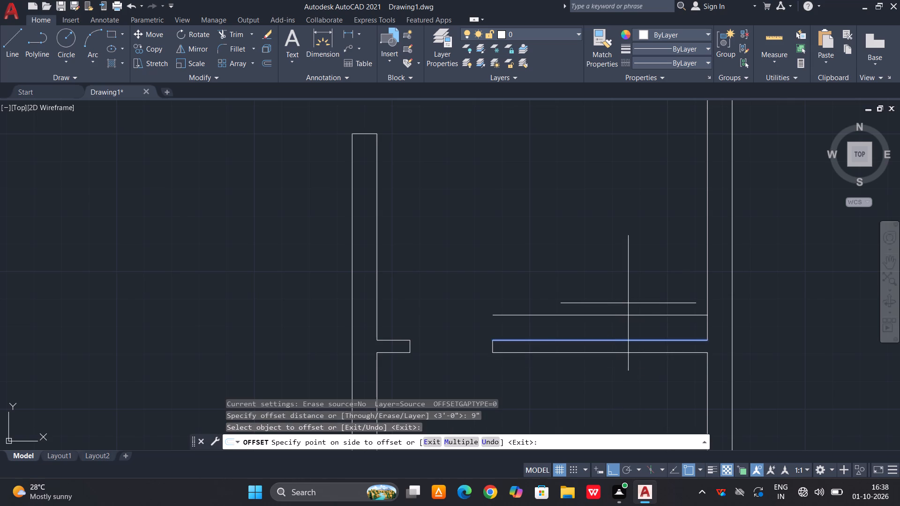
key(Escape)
Offset the upper line of the right-hand room's 4.5" partition 1' upward, on the piece joining the right outer wall.
key(o)
key(space)
text(1')
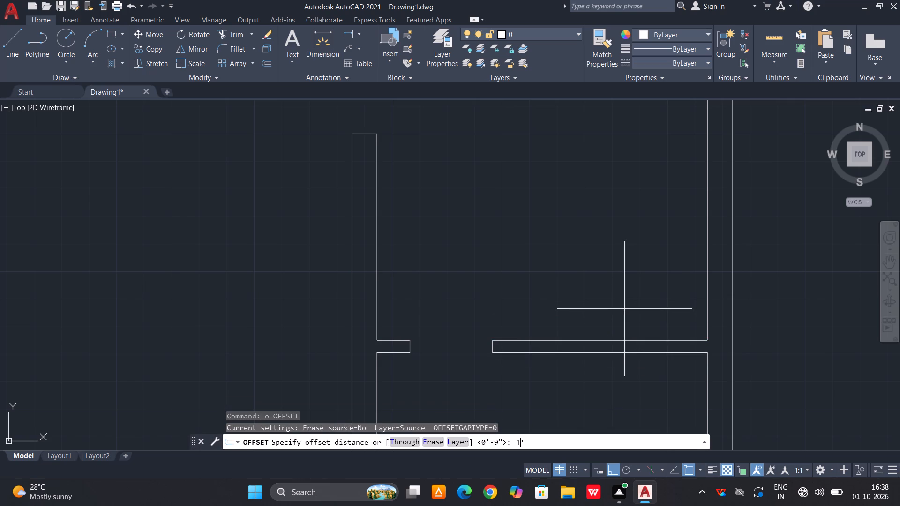
key(space)
click(606, 342)
click(611, 283)
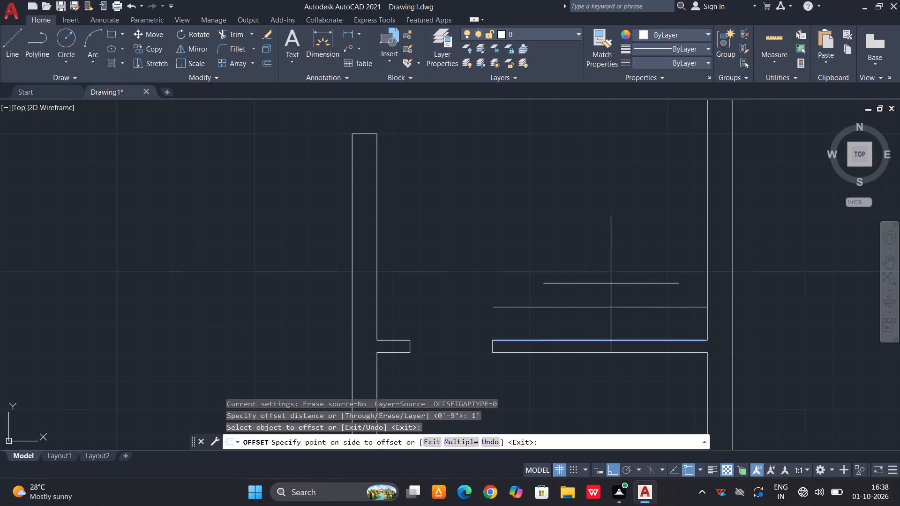
Extend the end line of the right-hand room's 4.5" partition up to the line offset 1' above it.
key(Escape)
text(ex)
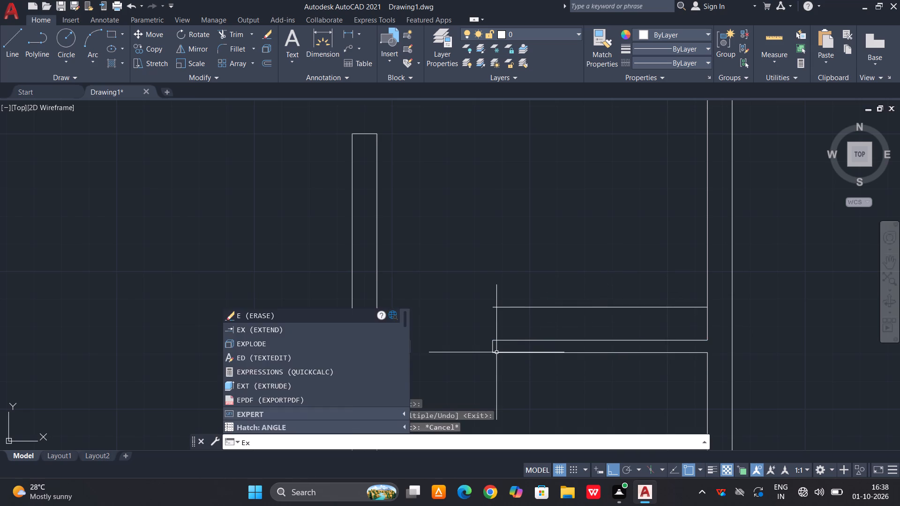
key(space)
key(space)
click(493, 346)
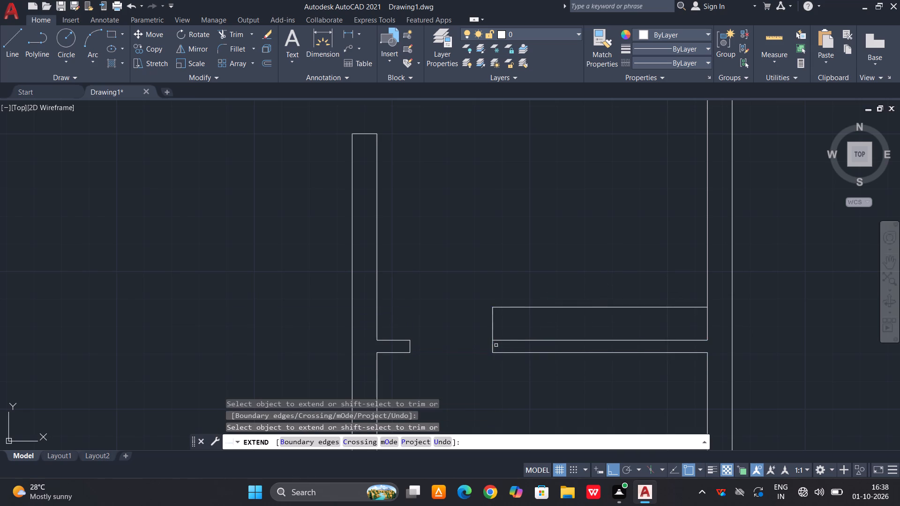
key(Escape)
key(Escape)
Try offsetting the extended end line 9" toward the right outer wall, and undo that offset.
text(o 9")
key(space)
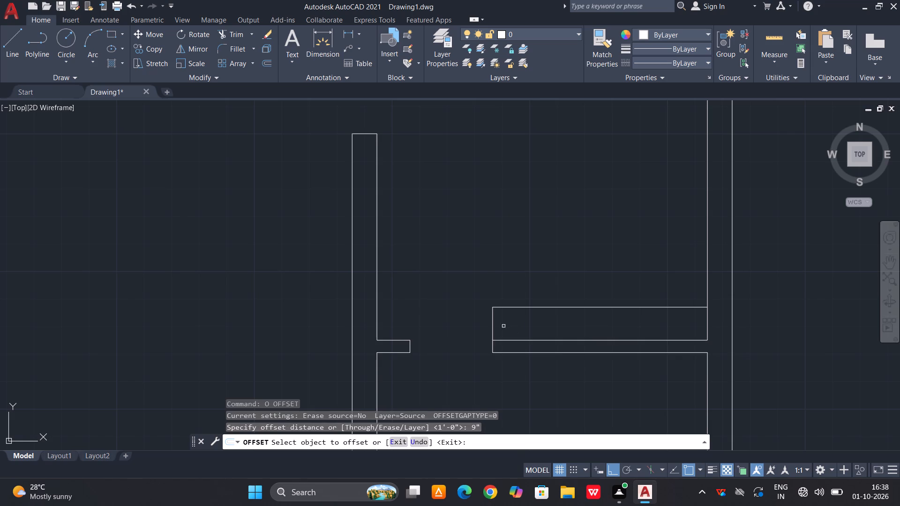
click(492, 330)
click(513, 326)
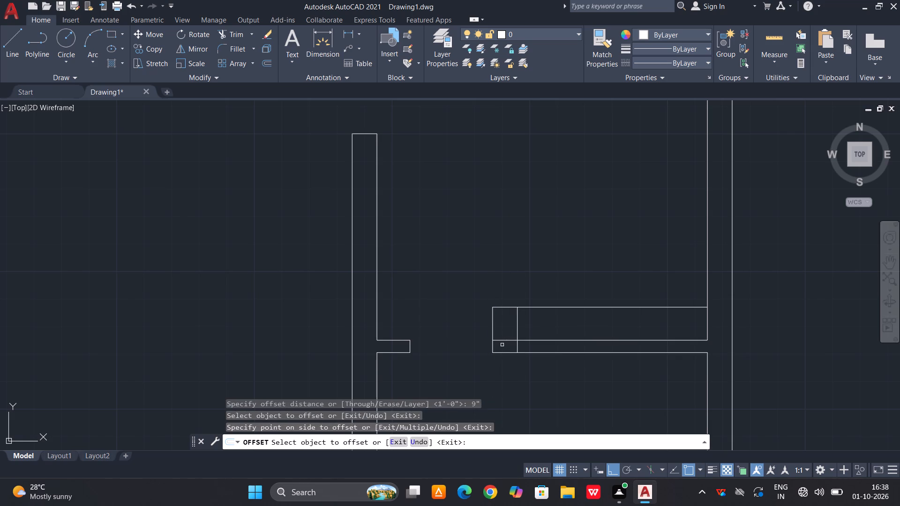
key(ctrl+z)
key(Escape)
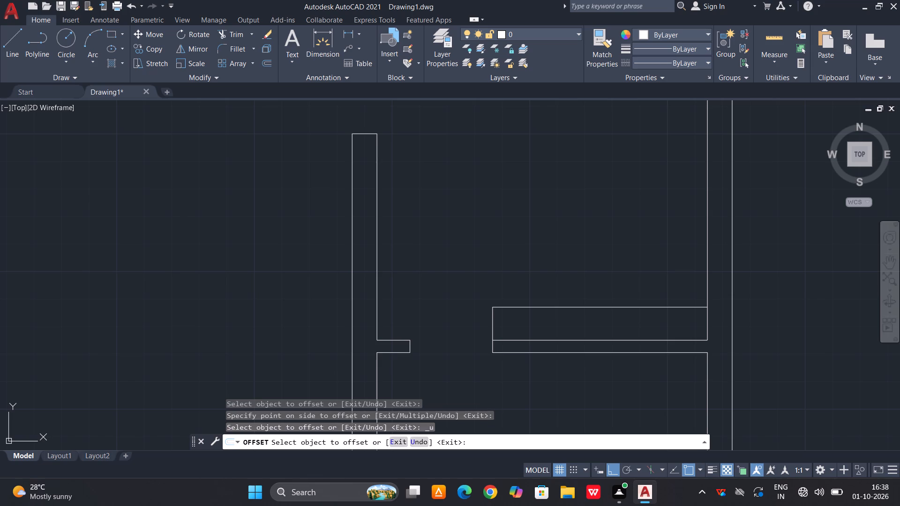
Offset the extended end line 4.5" toward the right outer wall.
text(o 4')
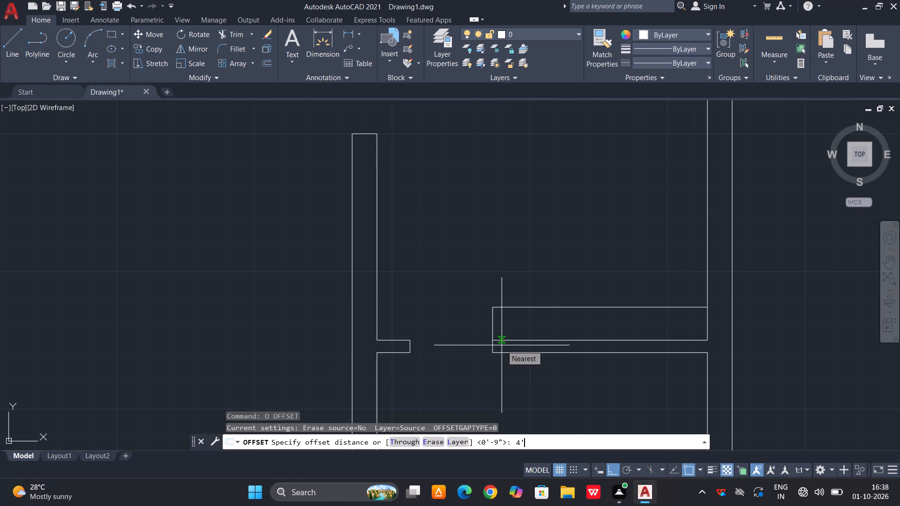
key(BackSpace)
text(.5")
key(space)
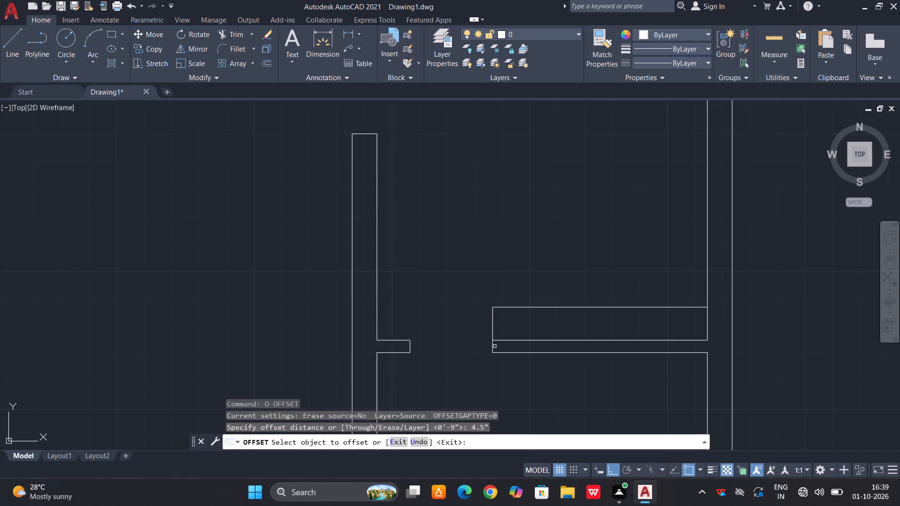
click(494, 335)
click(508, 332)
key(Escape)
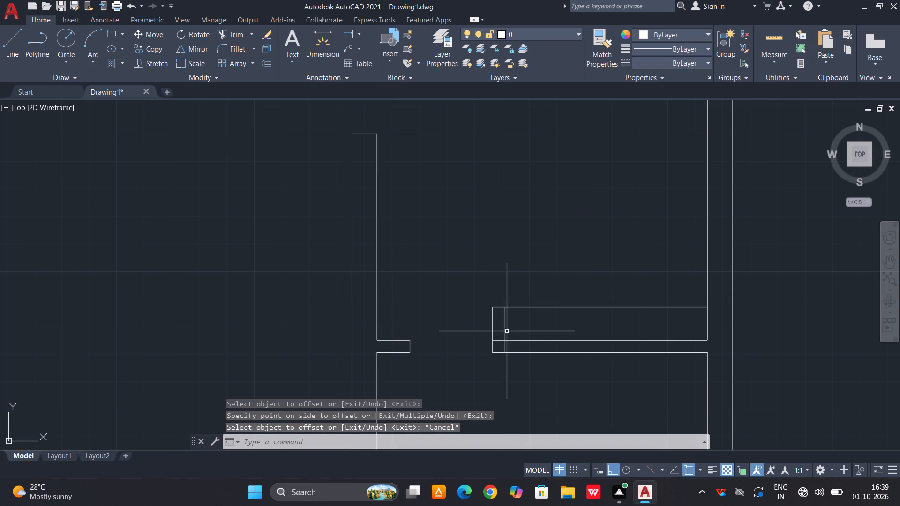
key(Escape)
Trim the partition's upper line and the 4.5" offset line where they cross inside the corner at the partition's free end.
text(tr)
key(space)
key(space)
scroll(501, 345, up, 3)
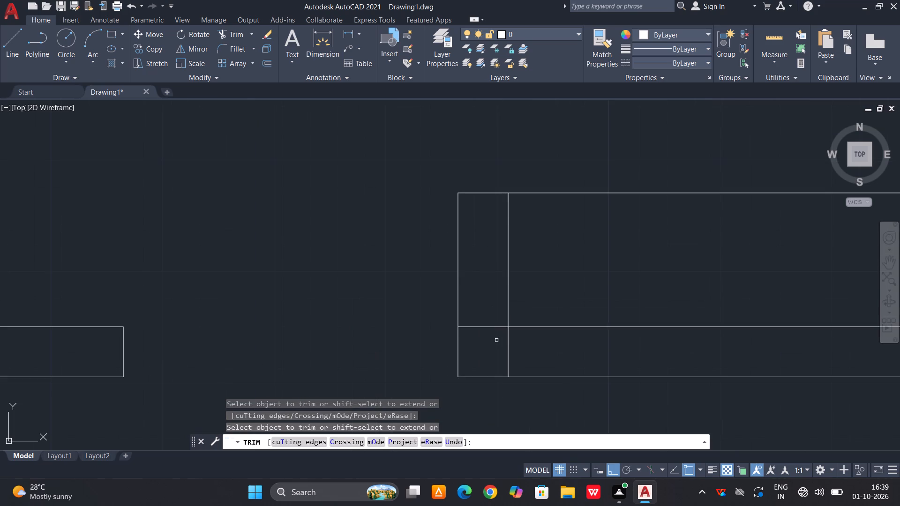
click(493, 325)
click(488, 357)
drag(493, 357, 497, 355)
click(528, 348)
scroll(522, 356, down, 3)
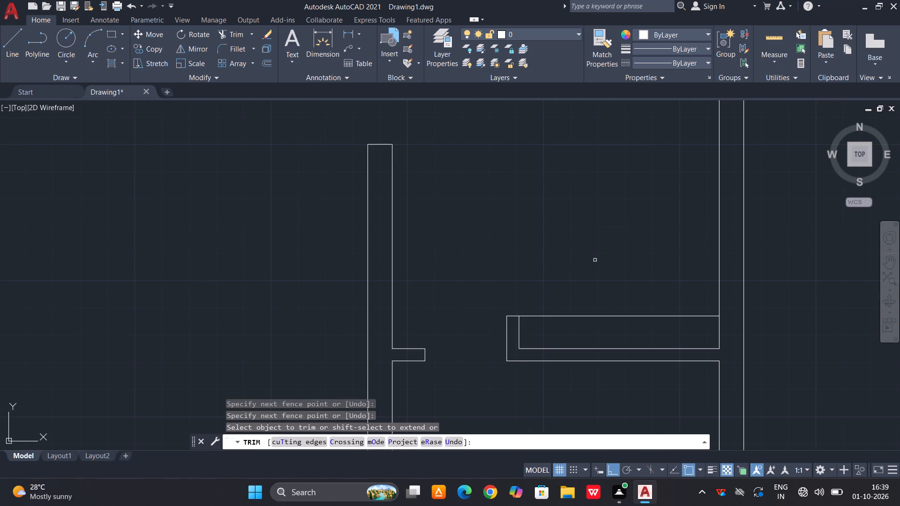
Trim the left outer wall's inner line across the end of the lower horizontal 9" partition.
scroll(592, 263, down, 2)
middle_drag(583, 300, 577, 309)
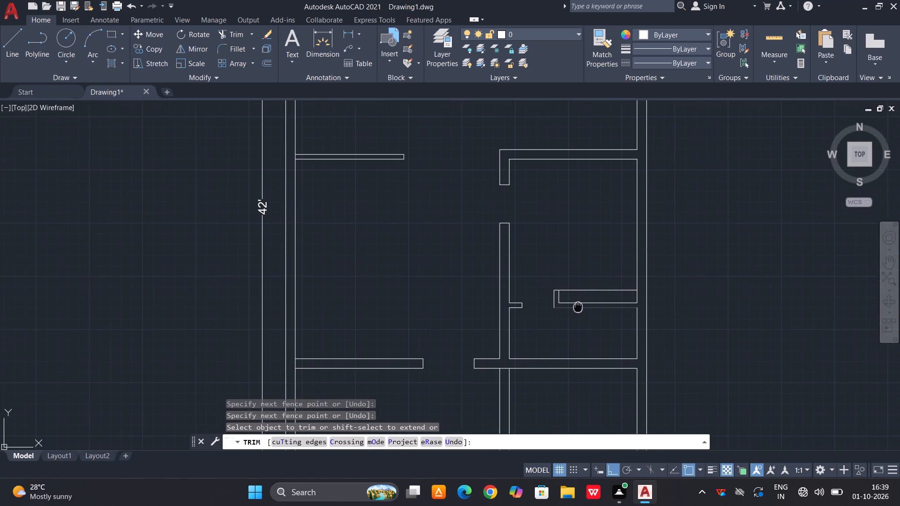
middle_drag(577, 309, 549, 354)
scroll(548, 287, down, 1)
middle_drag(468, 358, 496, 275)
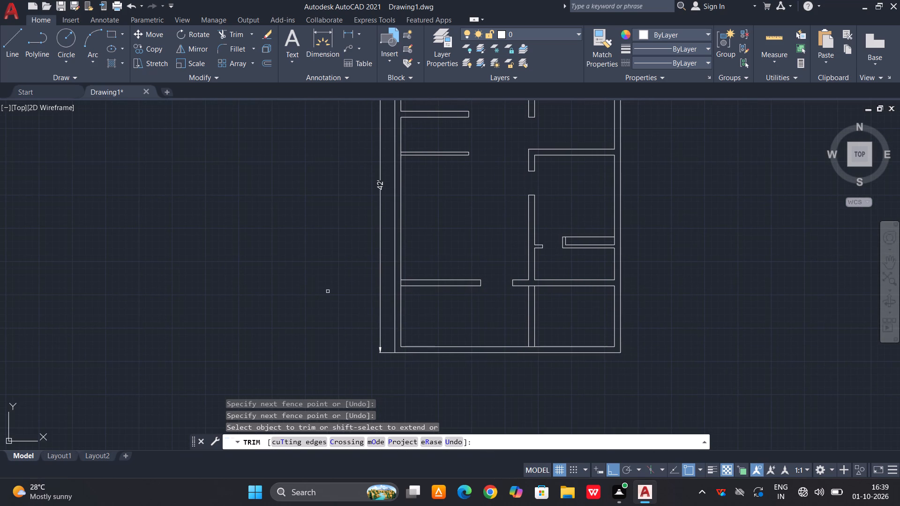
scroll(328, 291, up, 2)
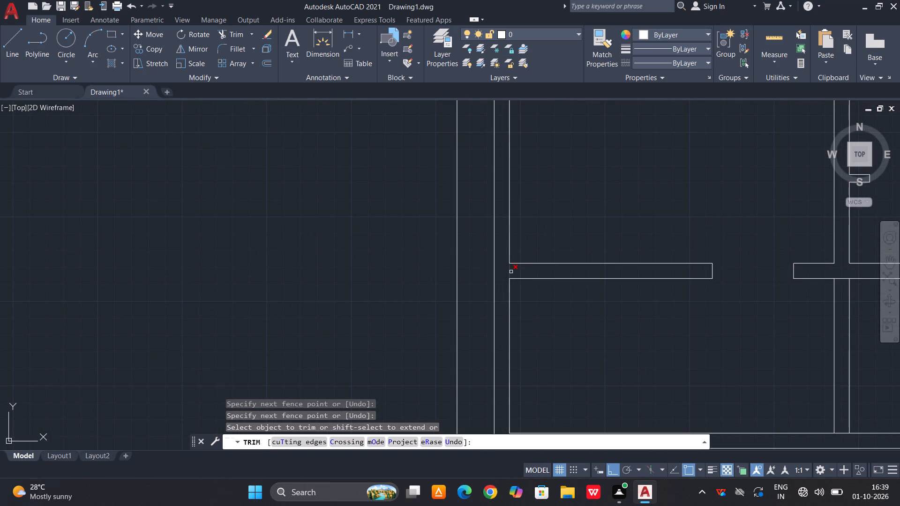
click(511, 272)
scroll(537, 238, down, 2)
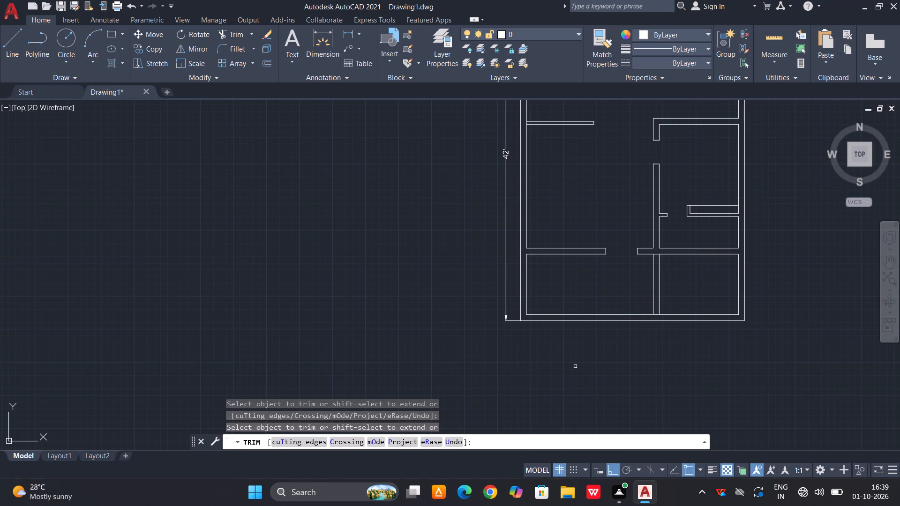
scroll(570, 336, down, 1)
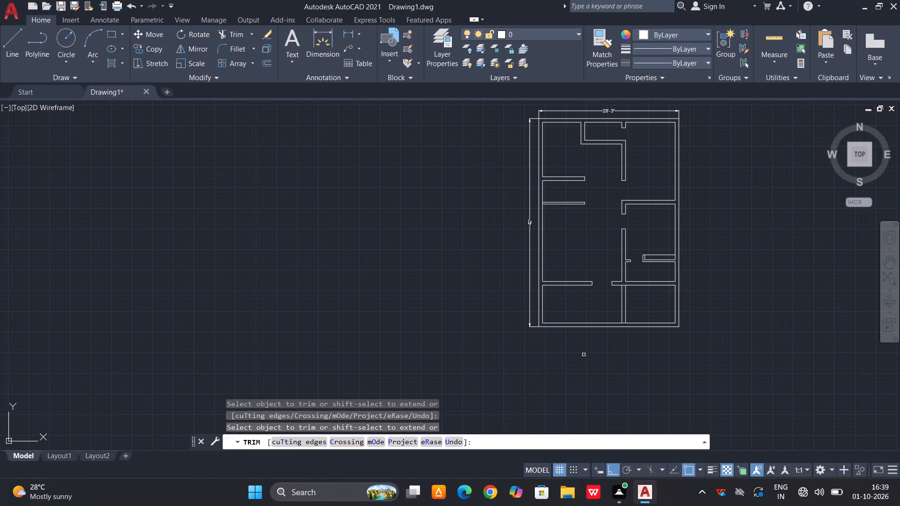
middle_drag(590, 352, 556, 403)
scroll(568, 382, down, 2)
scroll(579, 333, up, 3)
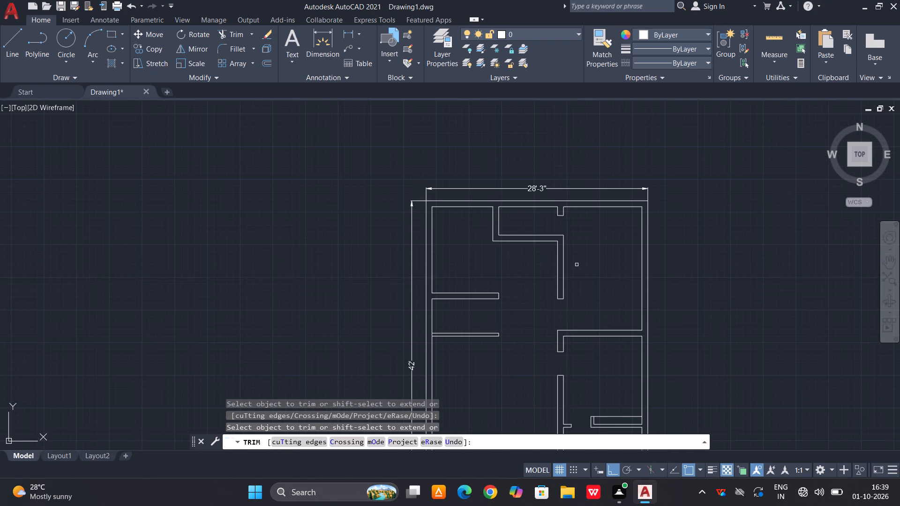
scroll(576, 260, up, 1)
middle_drag(576, 260, 581, 285)
key(Escape)
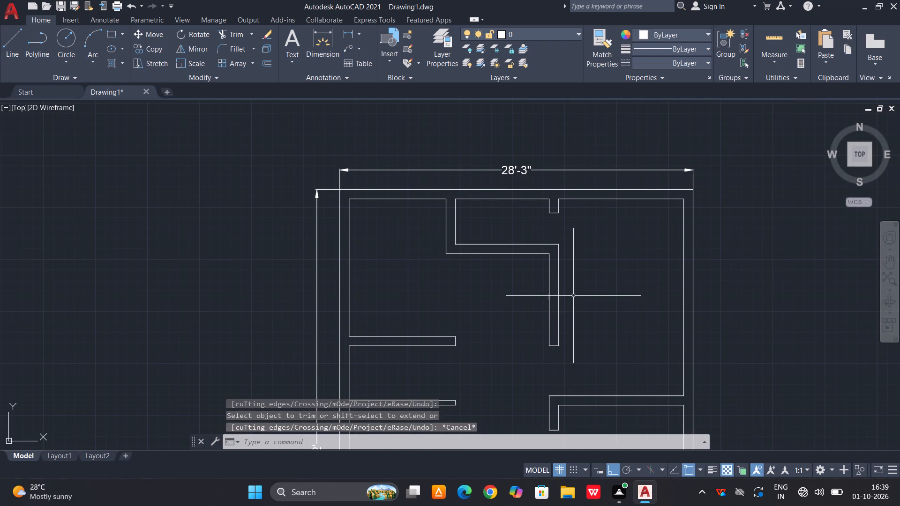
key(Escape)
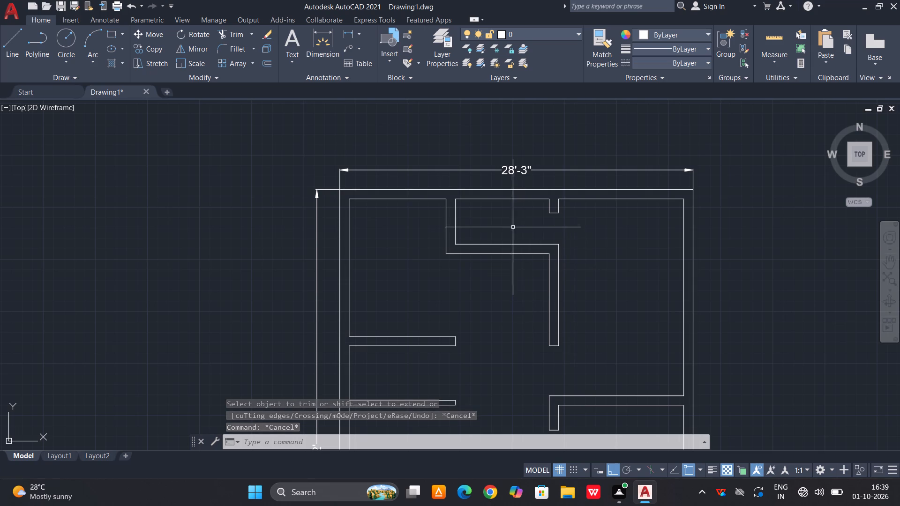
Draw a short line across the top outer wall's thickness from the midpoint of the upper-right room's inner wall line.
middle_drag(512, 224, 456, 268)
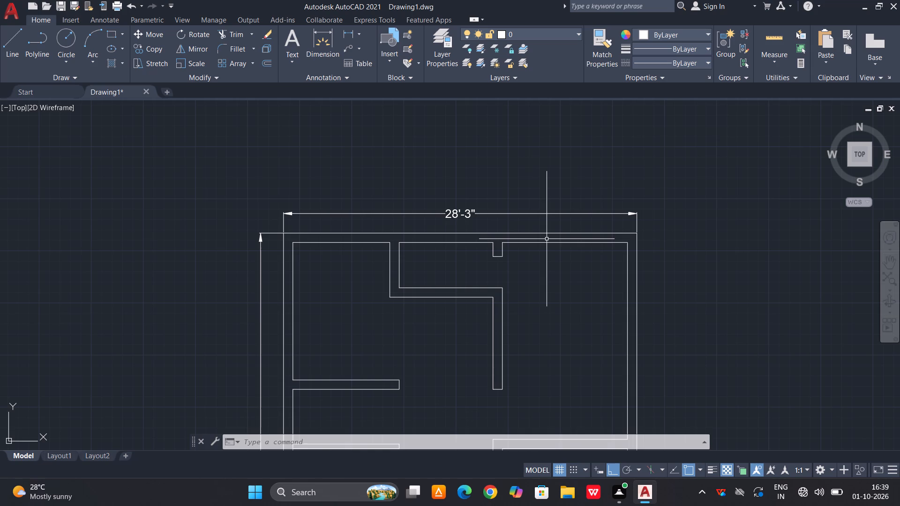
key(l)
key(space)
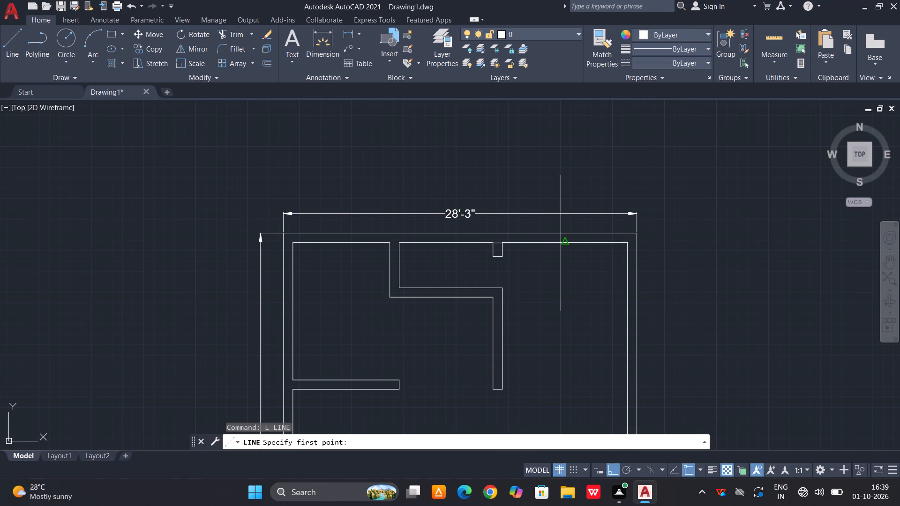
click(562, 243)
click(567, 231)
key(space)
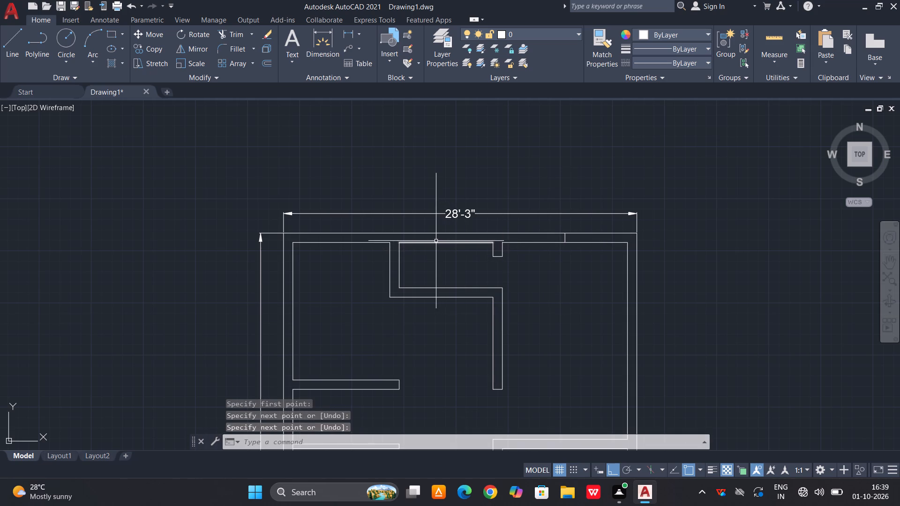
key(Escape)
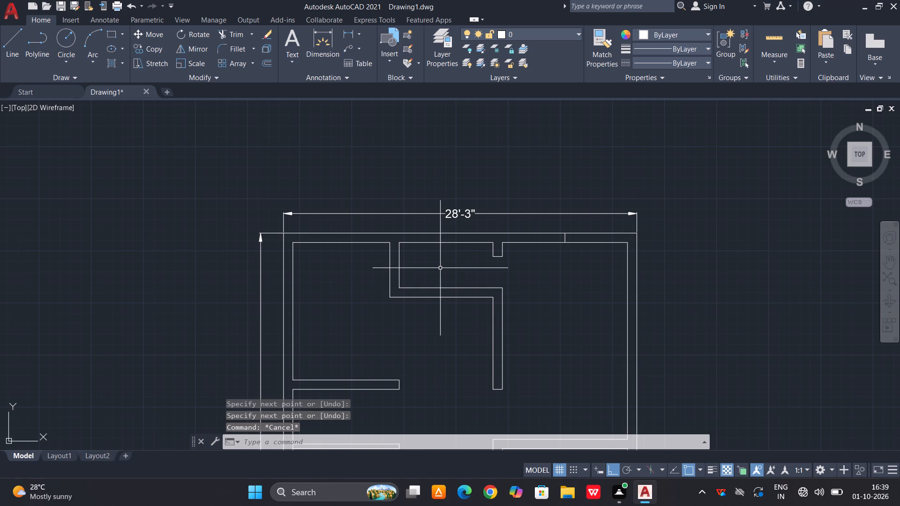
Start the Offset command.
key(o)
key(space)
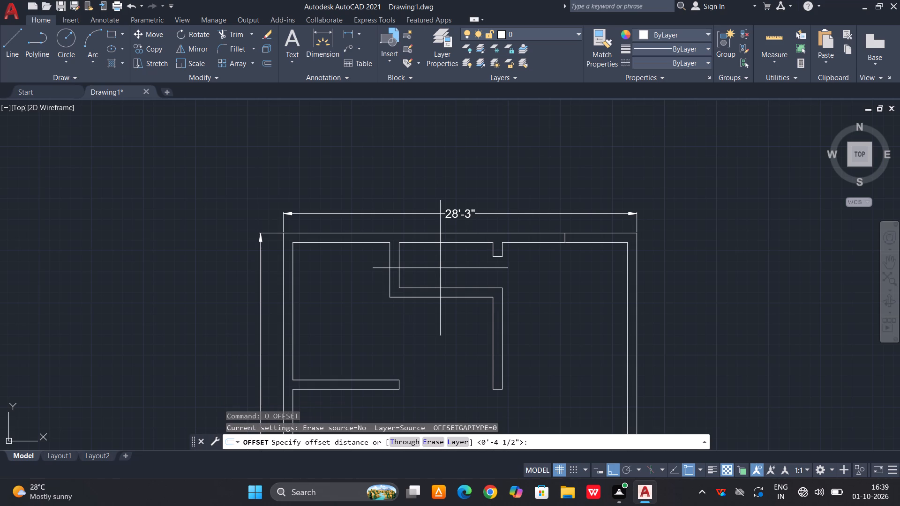
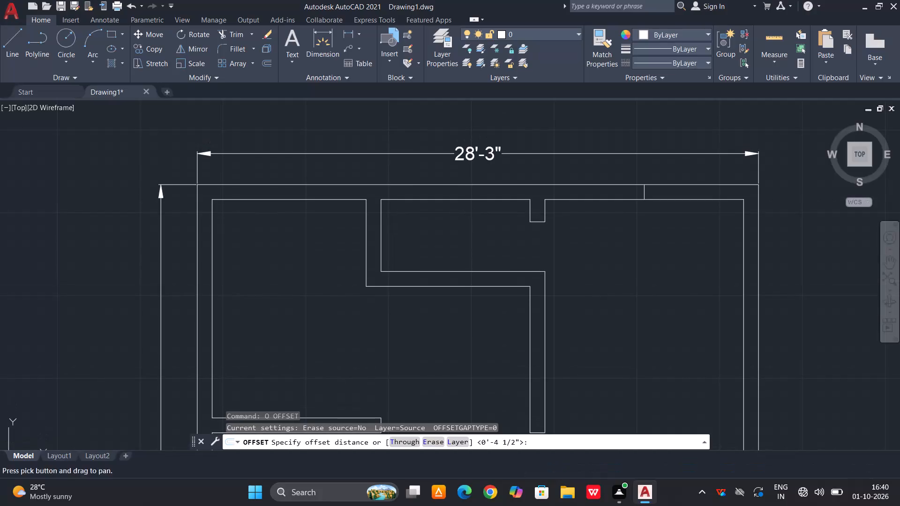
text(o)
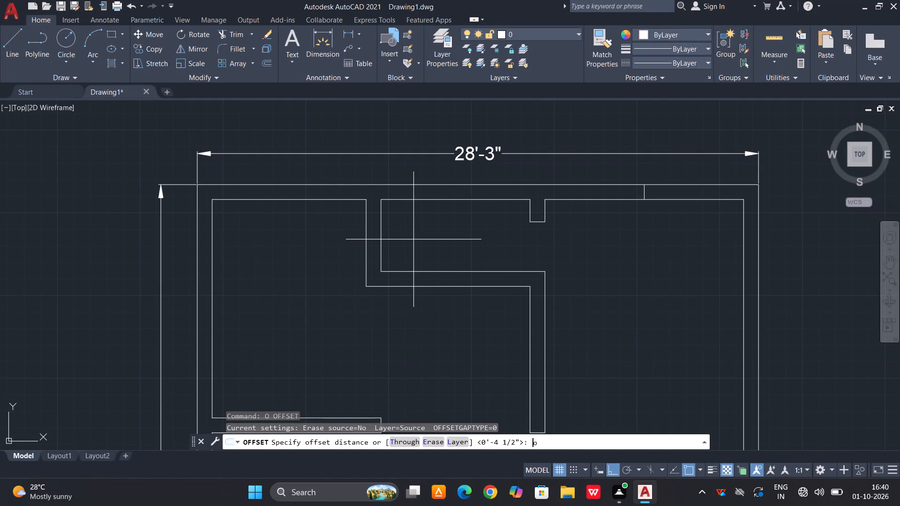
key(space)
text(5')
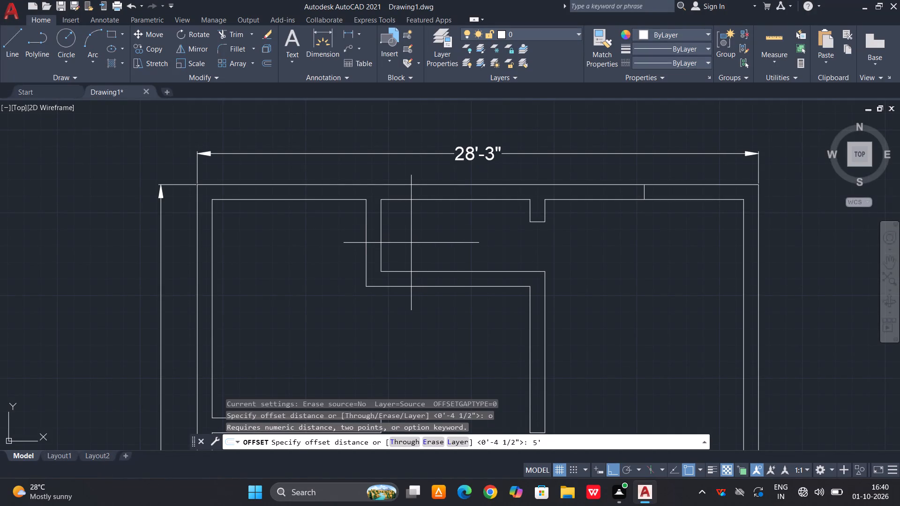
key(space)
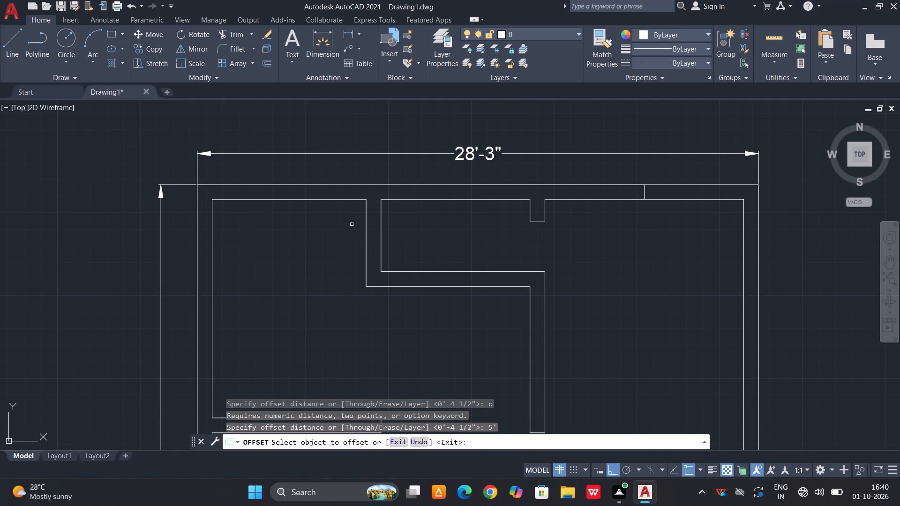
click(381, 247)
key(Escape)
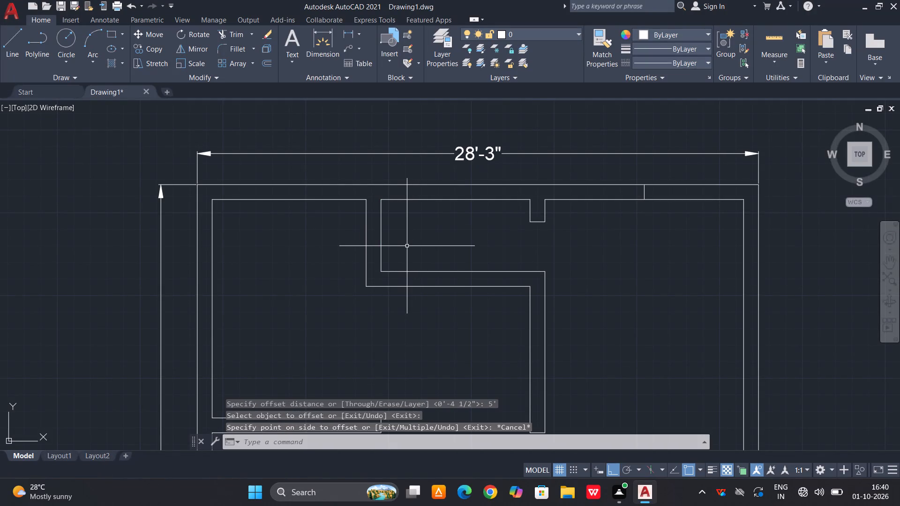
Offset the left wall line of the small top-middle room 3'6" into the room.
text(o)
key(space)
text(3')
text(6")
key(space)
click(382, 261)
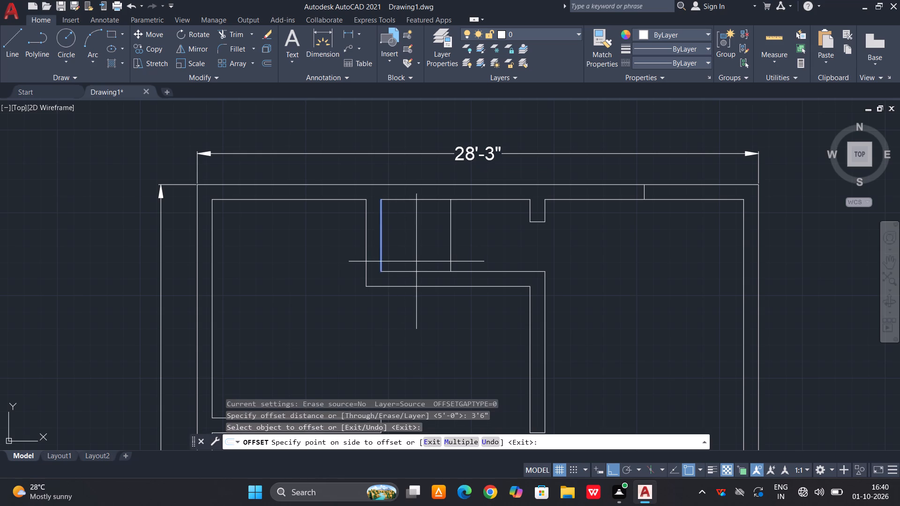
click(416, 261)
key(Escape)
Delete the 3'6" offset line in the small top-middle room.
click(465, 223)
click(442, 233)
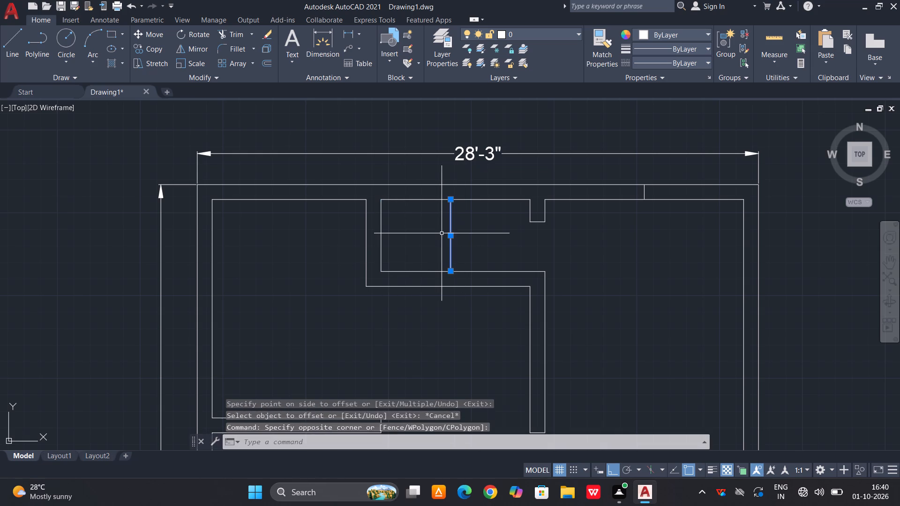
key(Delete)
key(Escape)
Offset the left wall line of the small top-middle room 3' into the room.
text(o)
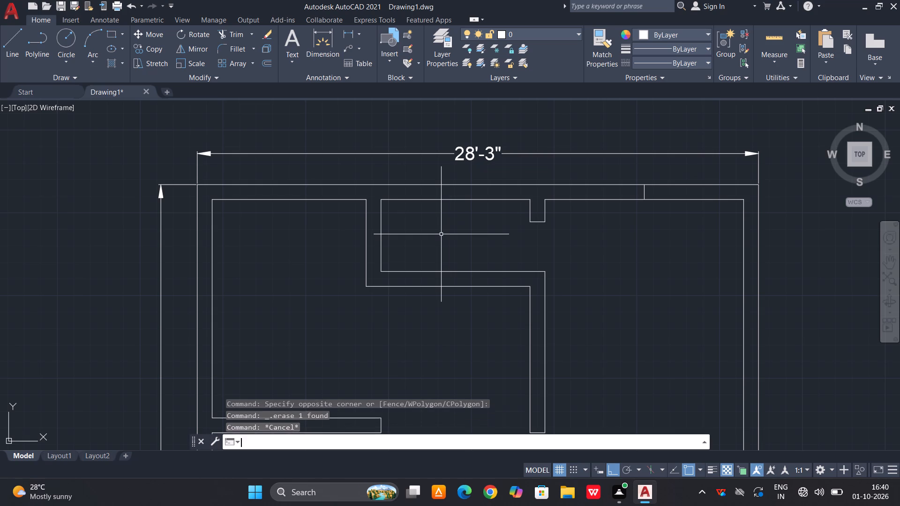
key(space)
text(3')
key(space)
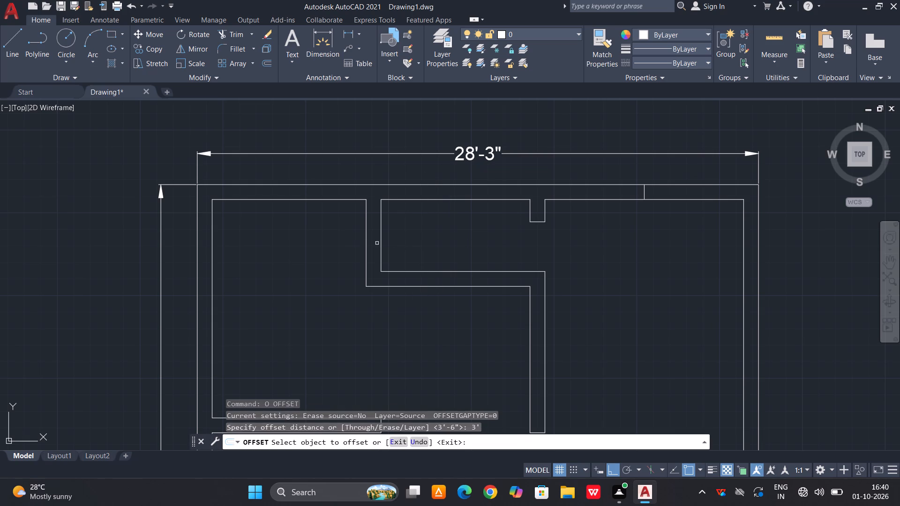
click(382, 237)
click(426, 245)
middle_drag(425, 235, 426, 236)
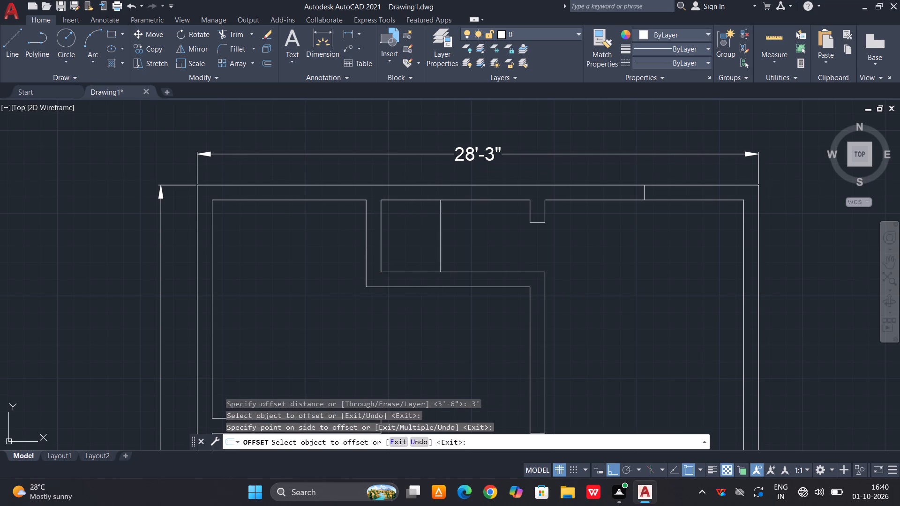
middle_drag(426, 236, 447, 288)
scroll(439, 228, up, 1)
key(Escape)
key(Escape)
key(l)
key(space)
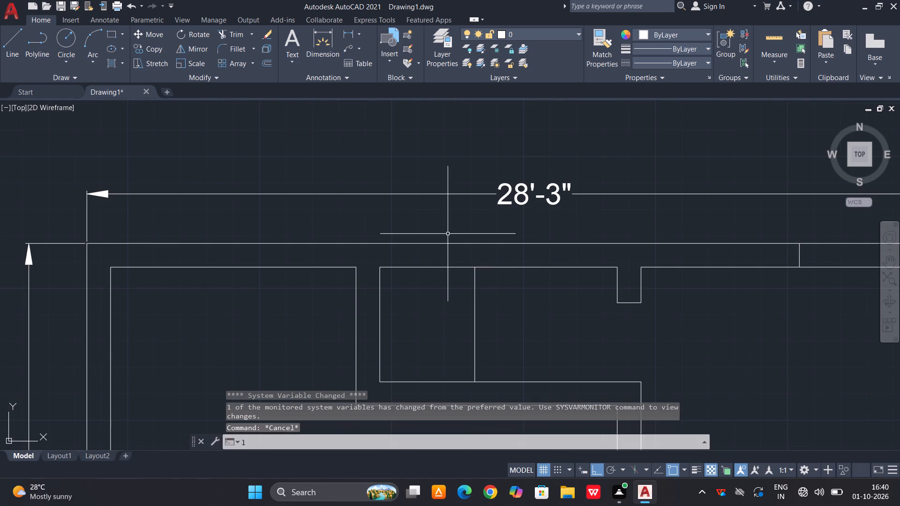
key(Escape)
Trim the top outer wall's inner line between the 3' offset line and the short wall stub beside it.
text(tr)
key(space)
key(space)
click(532, 271)
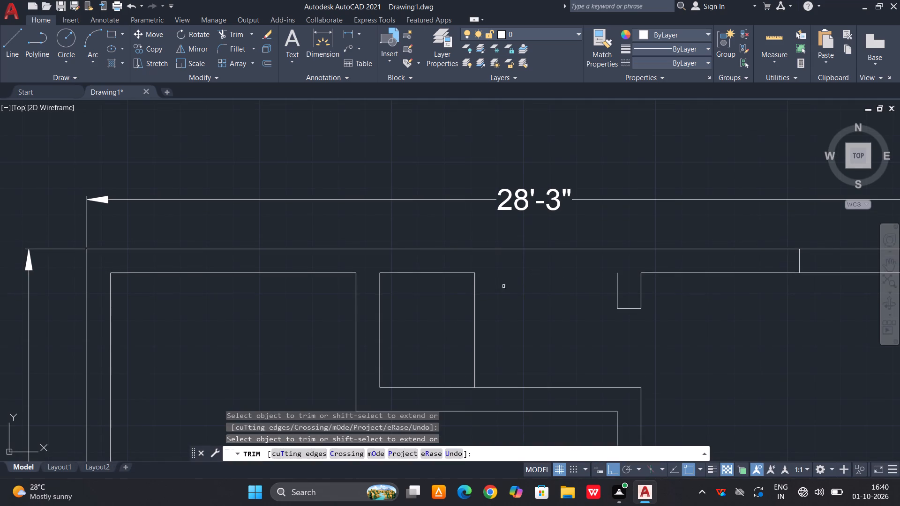
key(Escape)
key(Escape)
Draw a line across the top outer wall's thickness from the midpoint of the shortened 3' inner line.
key(l)
key(space)
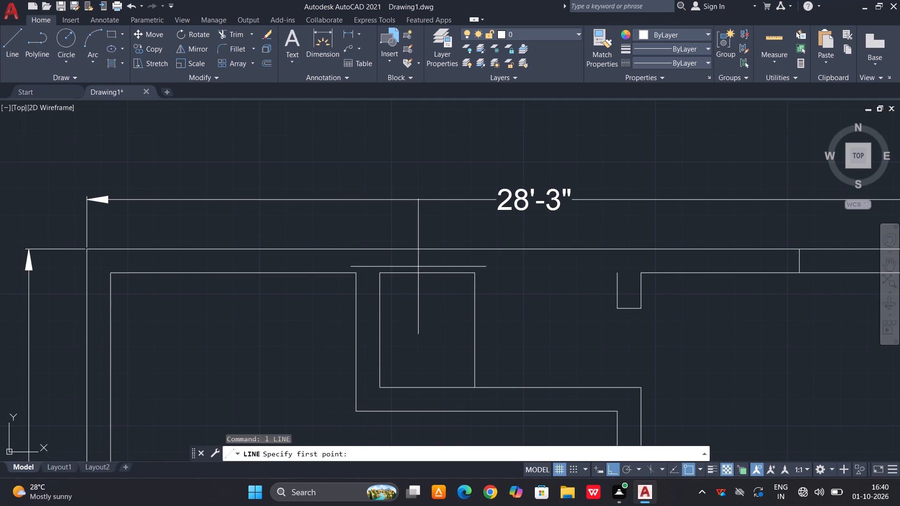
click(423, 272)
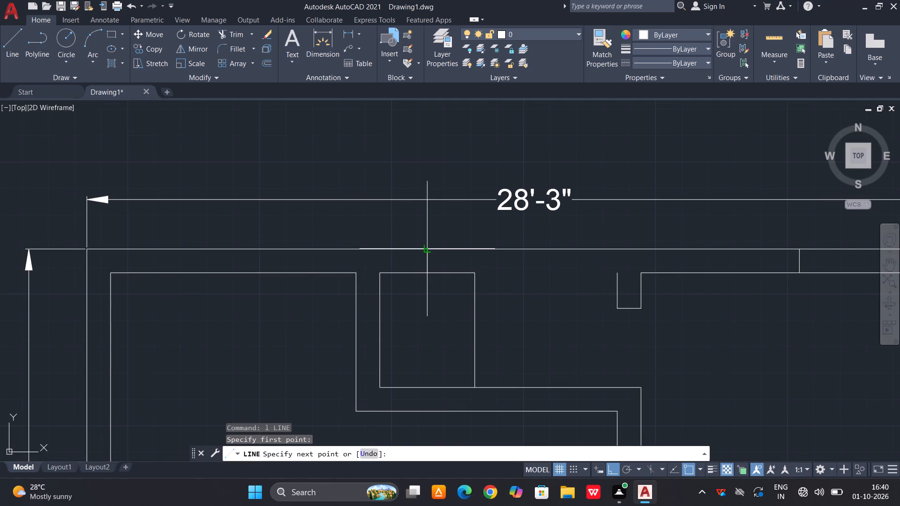
click(426, 248)
key(space)
Extend the shortened inner line of the top outer wall back to the short wall stub.
key(e)
key(x)
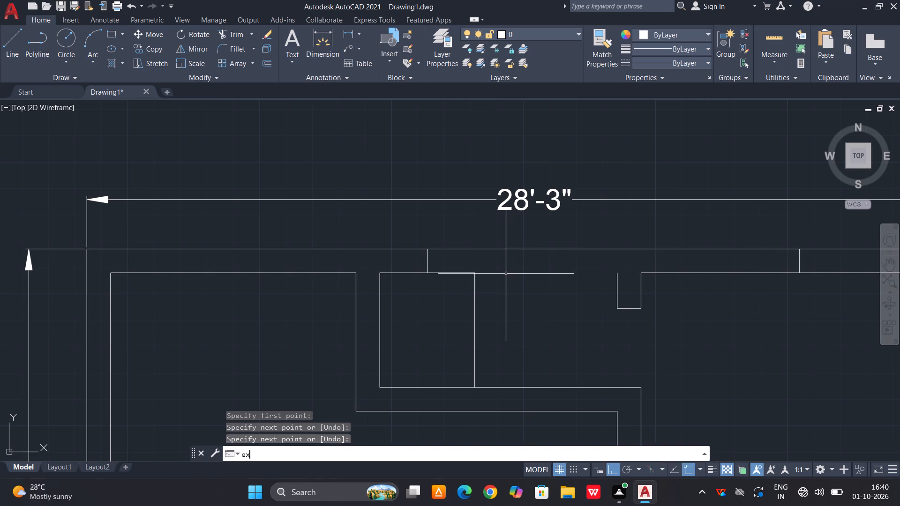
key(space)
key(space)
click(460, 273)
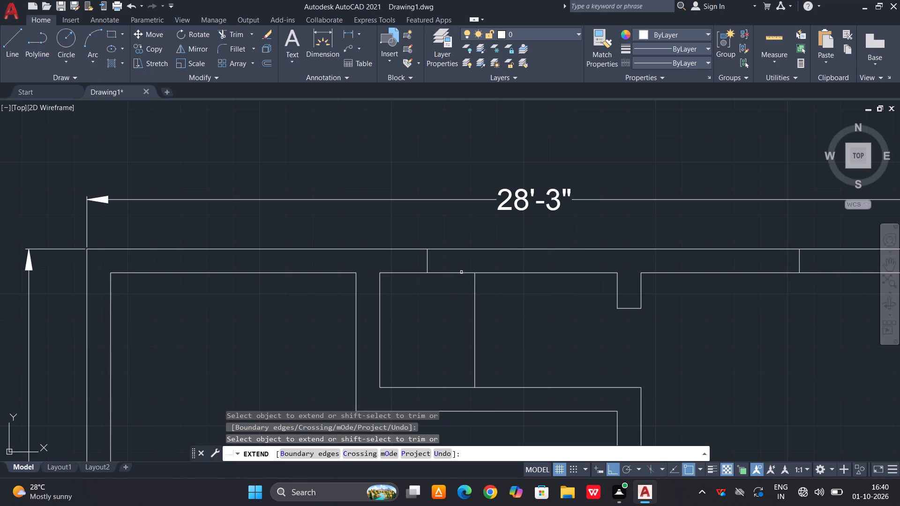
scroll(502, 264, down, 3)
middle_drag(500, 343, 520, 300)
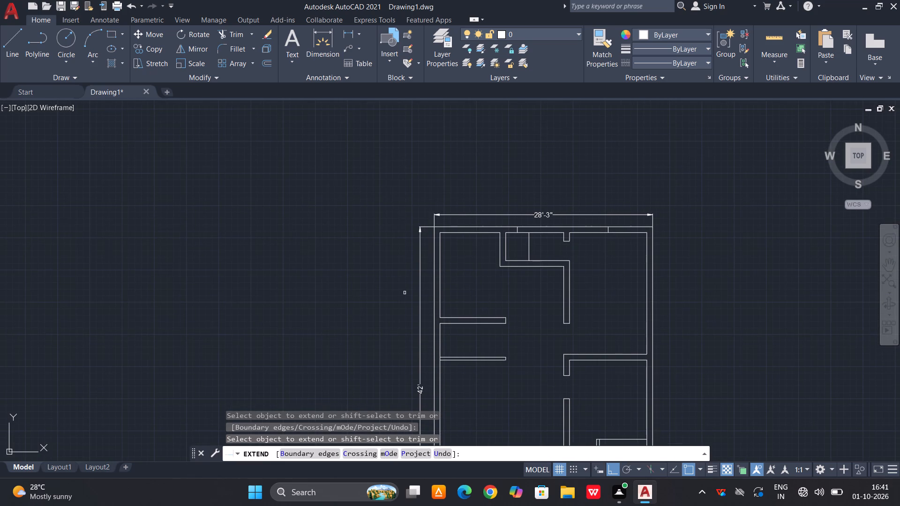
scroll(405, 293, up, 1)
key(Escape)
Draw a line across the left outer wall's thickness from the midpoint of the upper-left room's inner wall line.
key(l)
key(space)
scroll(458, 258, up, 1)
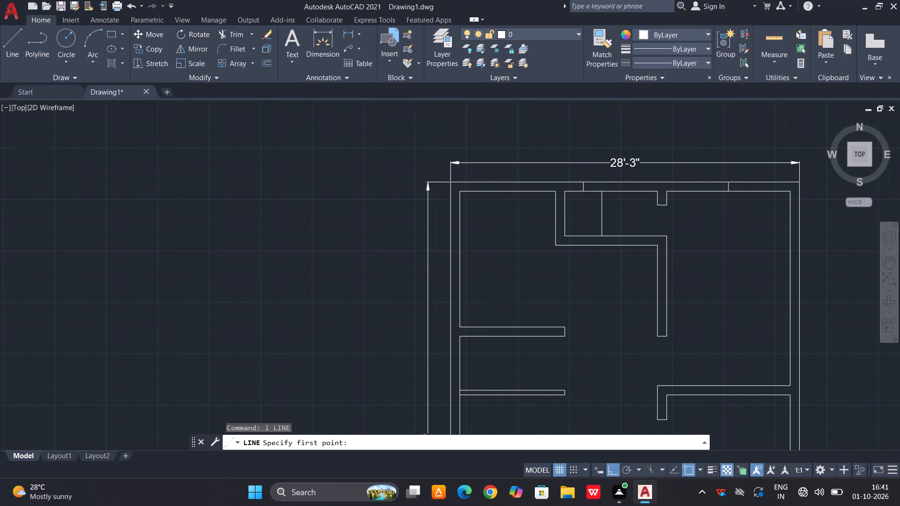
scroll(458, 258, up, 1)
click(459, 260)
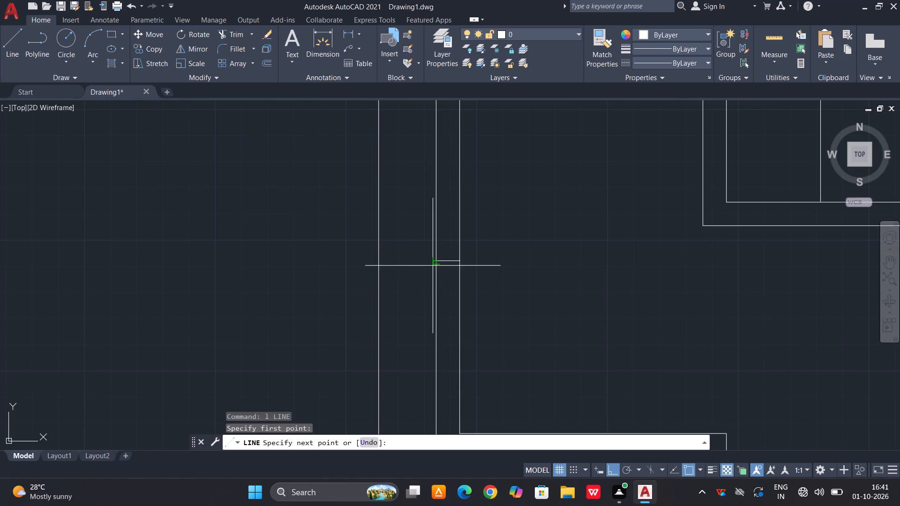
click(437, 258)
key(space)
Draw a line across the left outer wall's thickness from the midpoint of its inner line between the two horizontal 9" partitions.
scroll(459, 160, down, 2)
scroll(480, 233, down, 1)
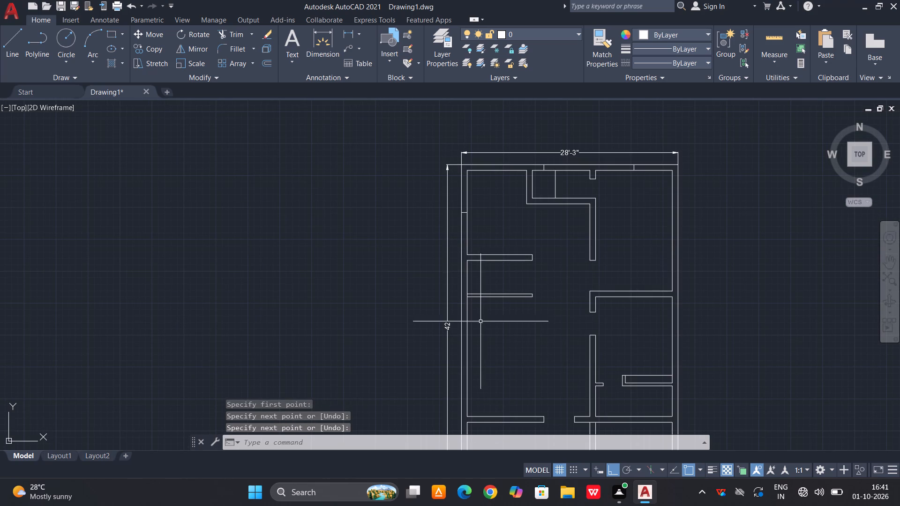
scroll(467, 333, up, 2)
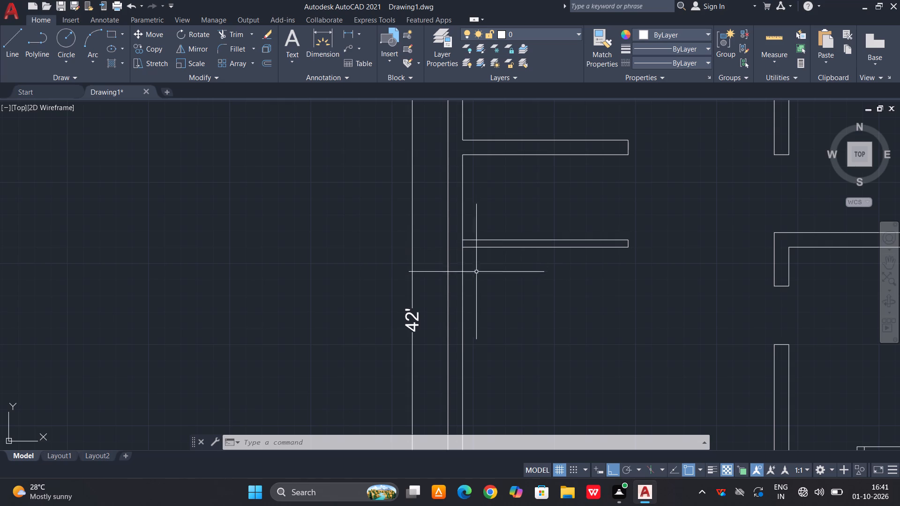
middle_drag(465, 255, 494, 301)
scroll(477, 226, down, 2)
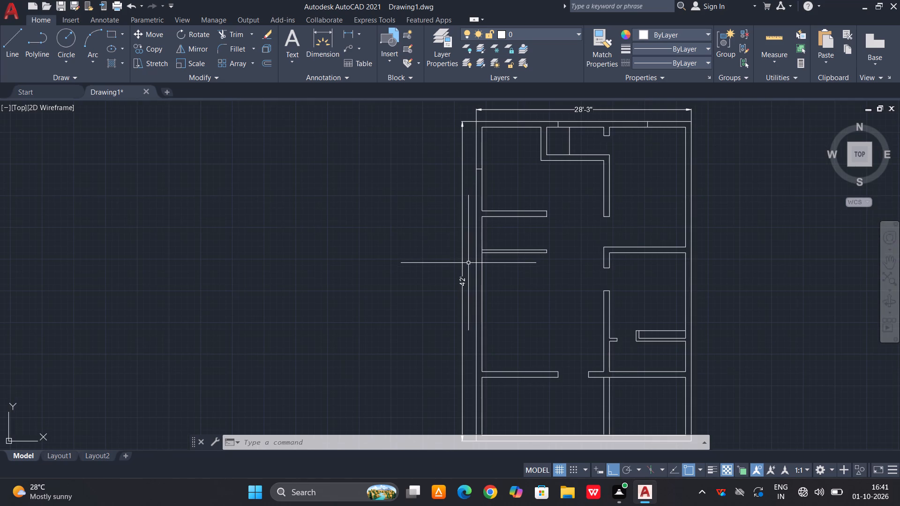
scroll(483, 312, up, 2)
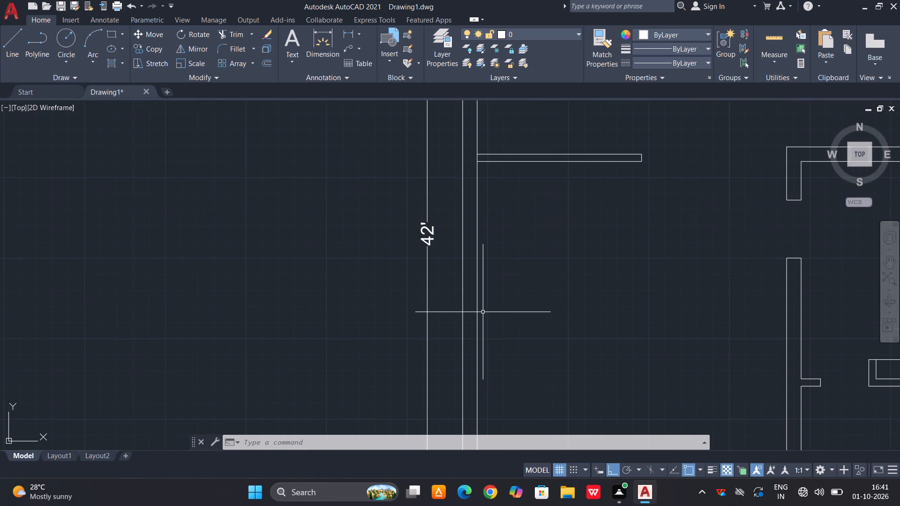
key(l)
key(space)
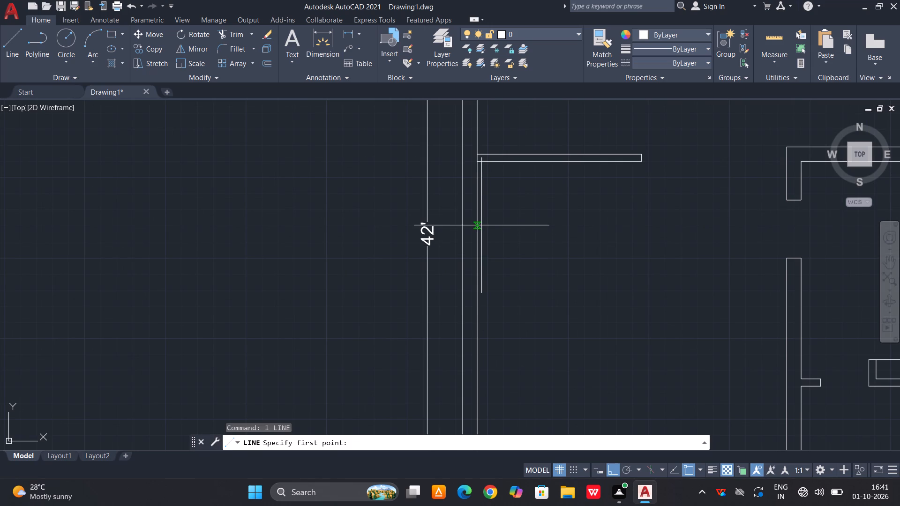
click(480, 269)
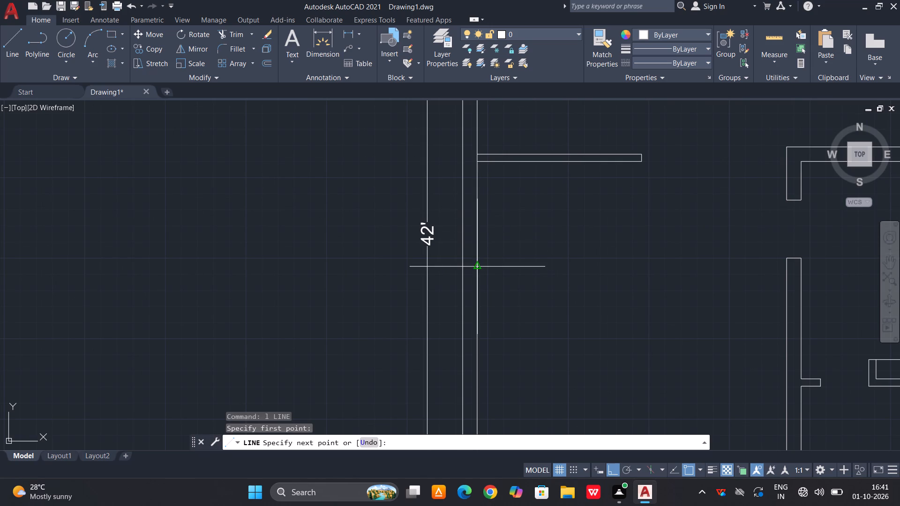
click(463, 267)
key(space)
Draw a line across the lower-left horizontal 9" partition's thickness from the midpoint of its upper line.
scroll(510, 168, down, 2)
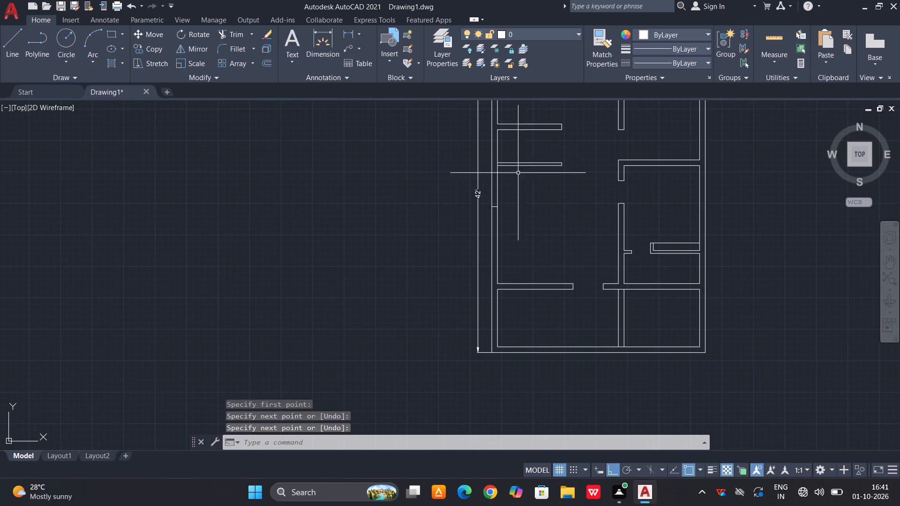
scroll(544, 297, up, 1)
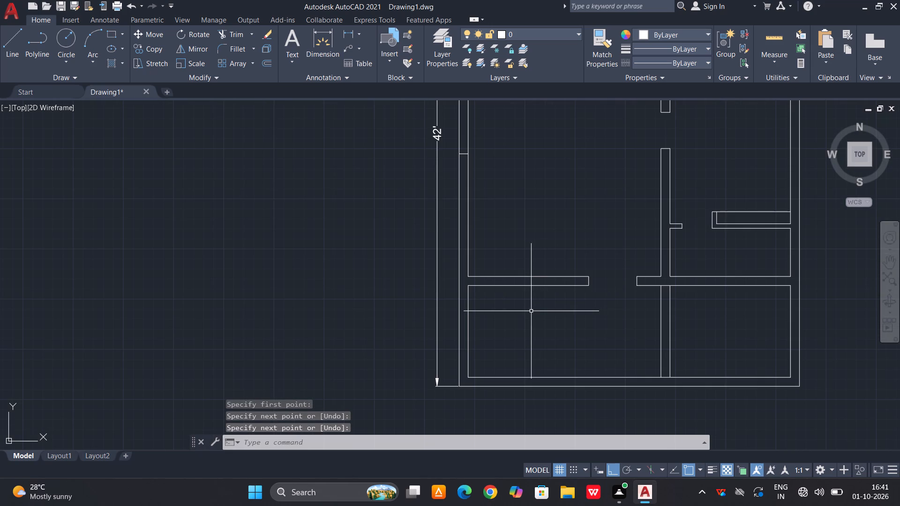
scroll(515, 309, up, 1)
scroll(520, 254, up, 1)
key(space)
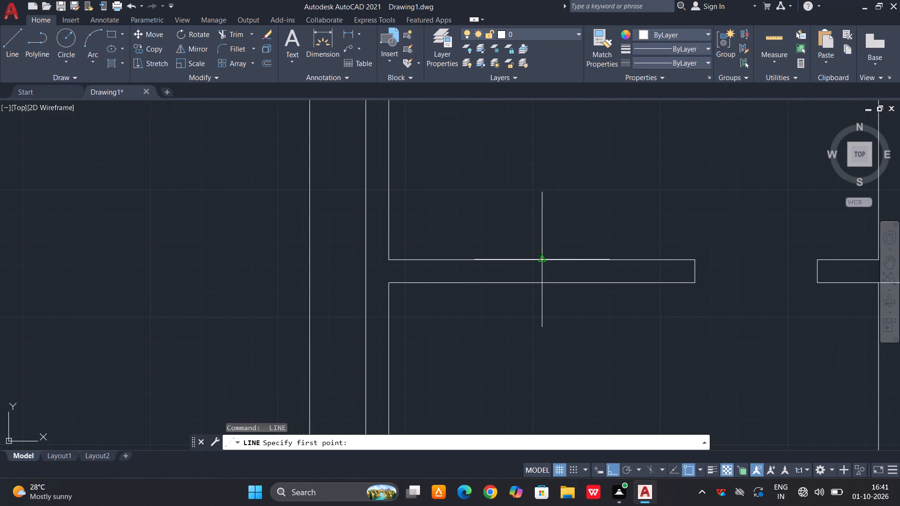
click(541, 260)
click(540, 283)
key(space)
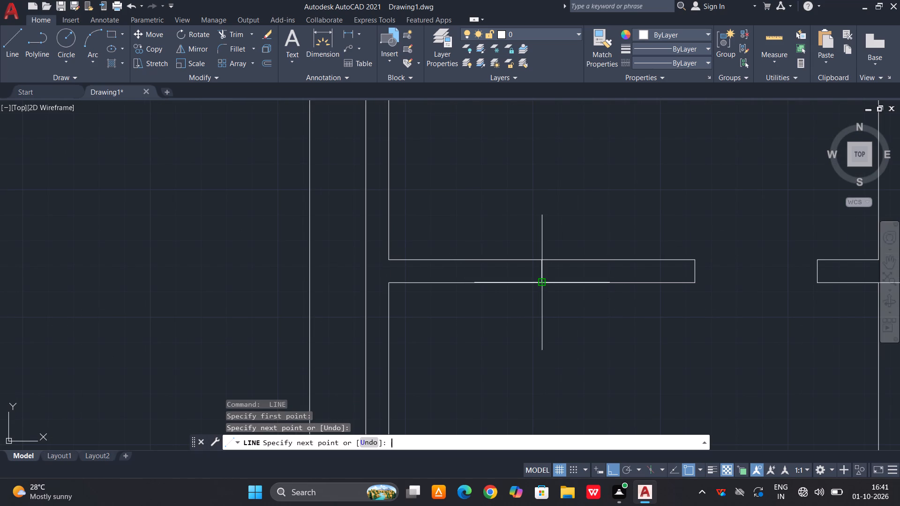
Draw a line across the right outer wall from its inner line's midpoint between the 4.5" partition and the lower 9" partition.
scroll(481, 255, down, 1)
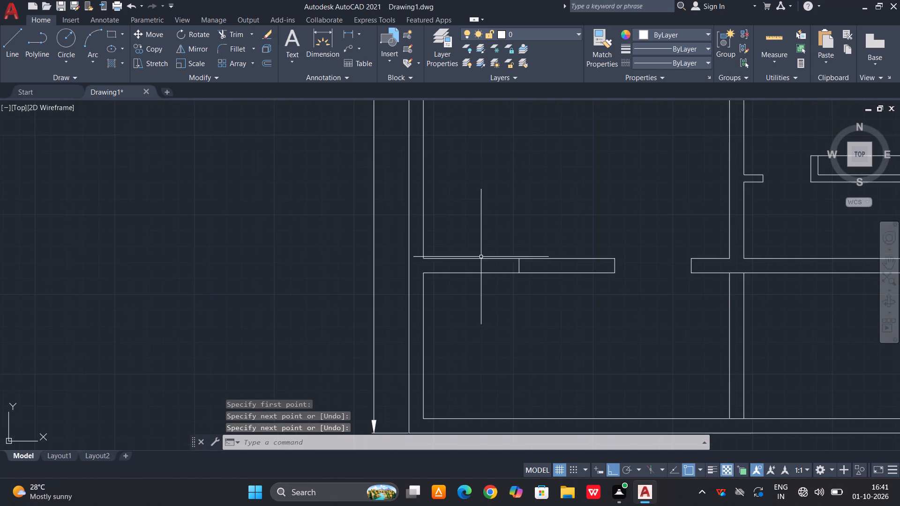
middle_drag(546, 258, 425, 281)
middle_drag(469, 273, 306, 296)
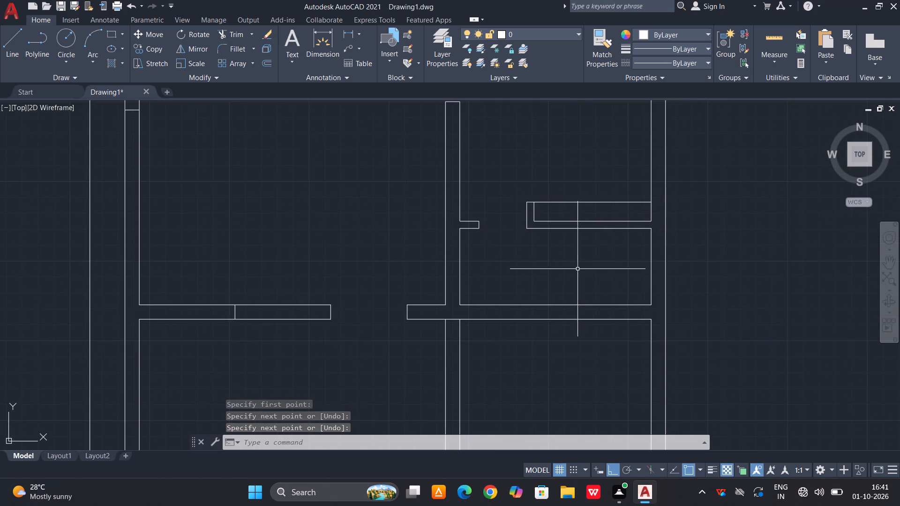
key(space)
click(651, 265)
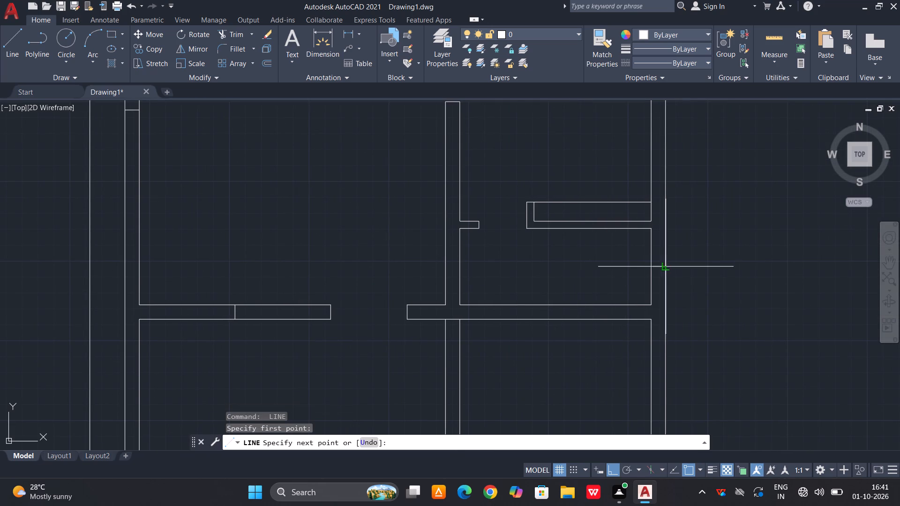
click(665, 268)
key(space)
Draw a line across the right outer wall's thickness from the midpoint of the middle-right room's inner wall line.
scroll(645, 313, down, 2)
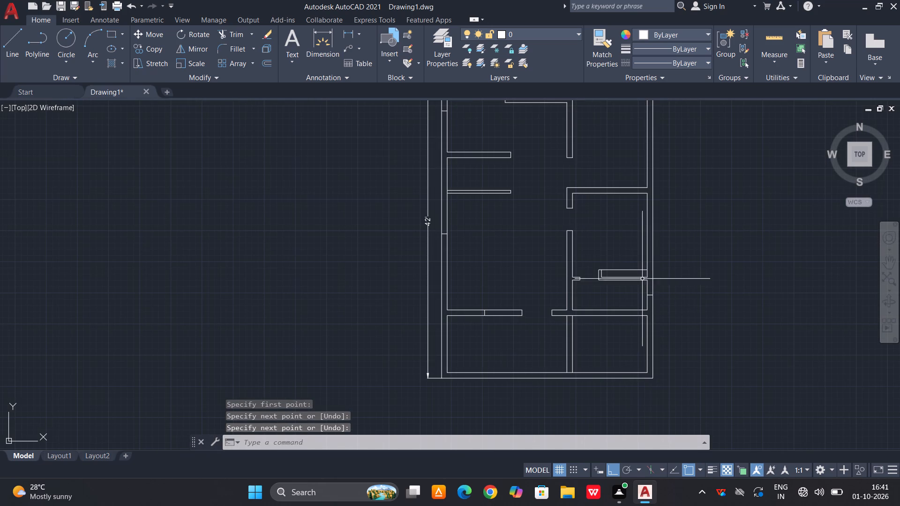
middle_drag(631, 244, 566, 333)
scroll(589, 312, up, 1)
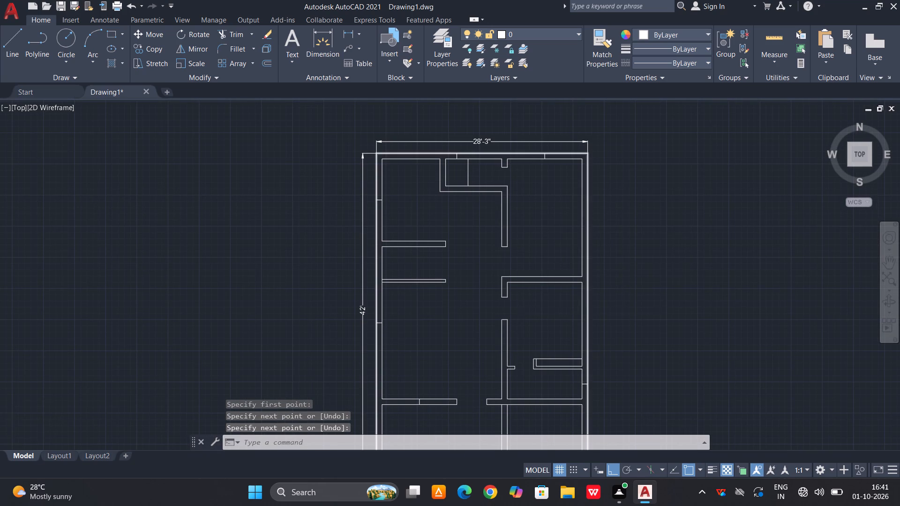
key(space)
click(574, 330)
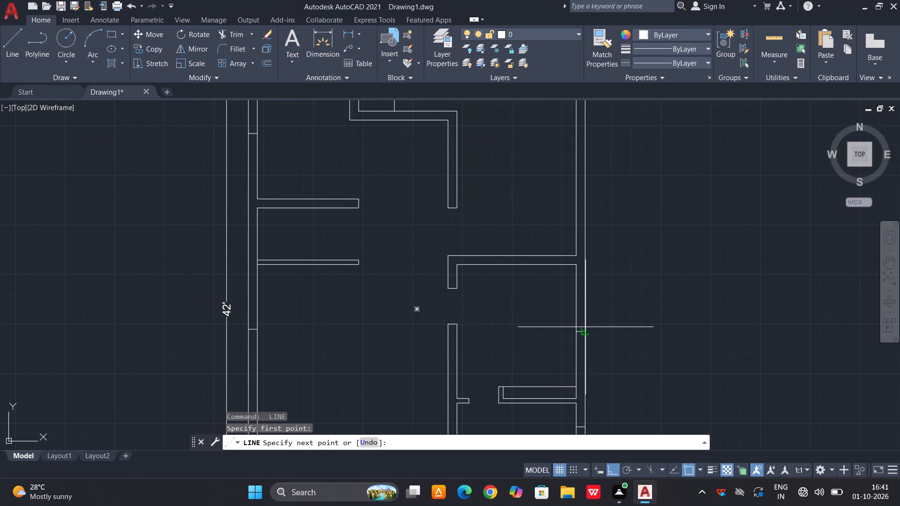
click(587, 333)
key(space)
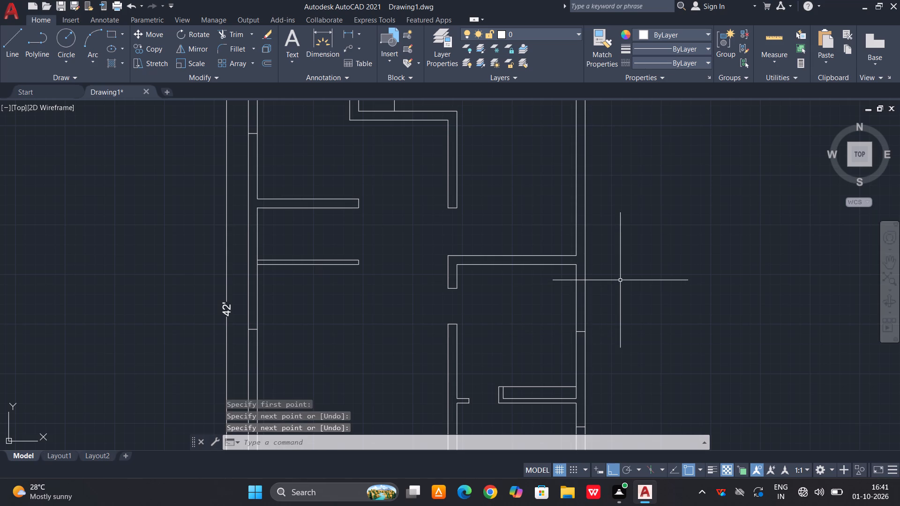
Draw a line across the right outer wall's thickness from the midpoint of the upper-right room's inner wall line.
middle_drag(608, 265, 562, 346)
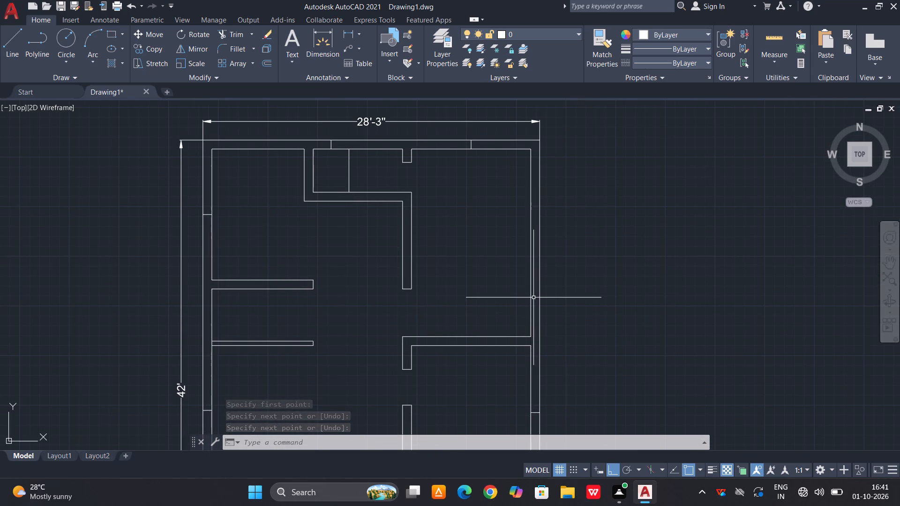
scroll(531, 299, up, 1)
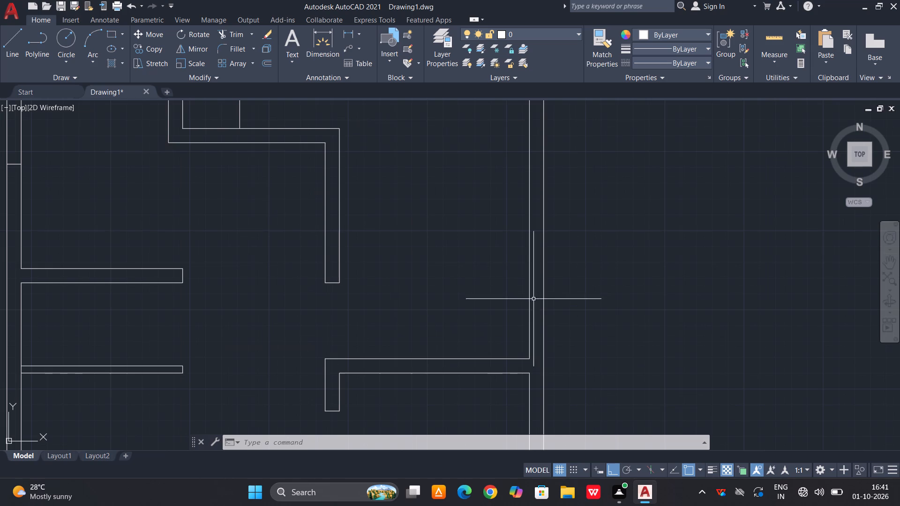
key(space)
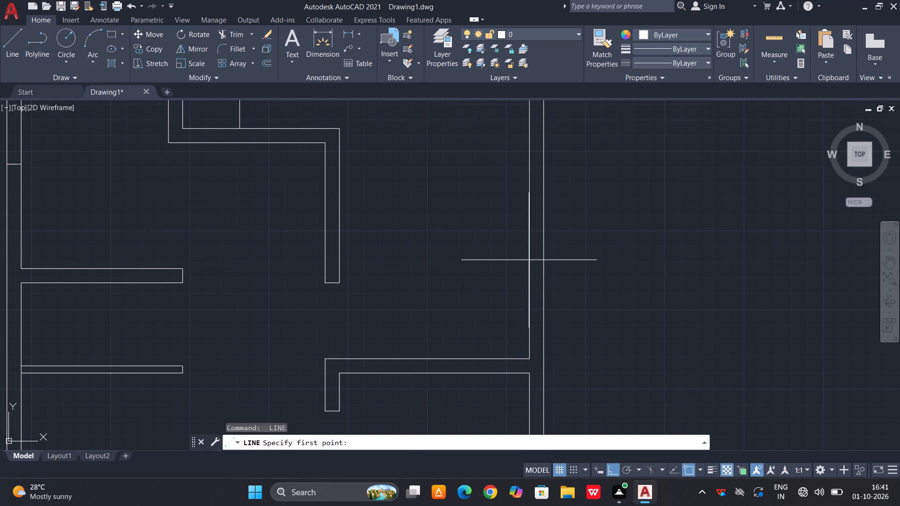
click(528, 210)
click(546, 210)
key(space)
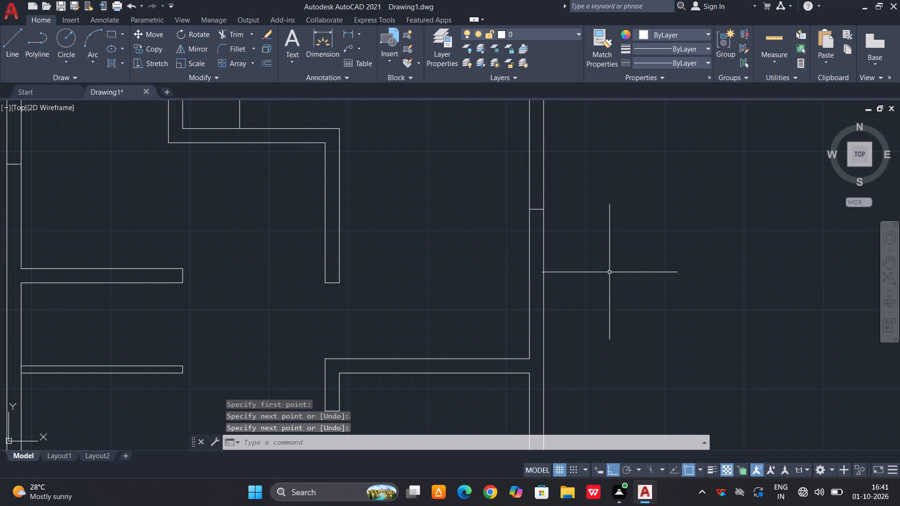
Offset the lower line of the 9" partition between the upper-right and middle-right rooms 1'8" down into the middle-right room.
scroll(617, 204, down, 2)
scroll(563, 301, up, 1)
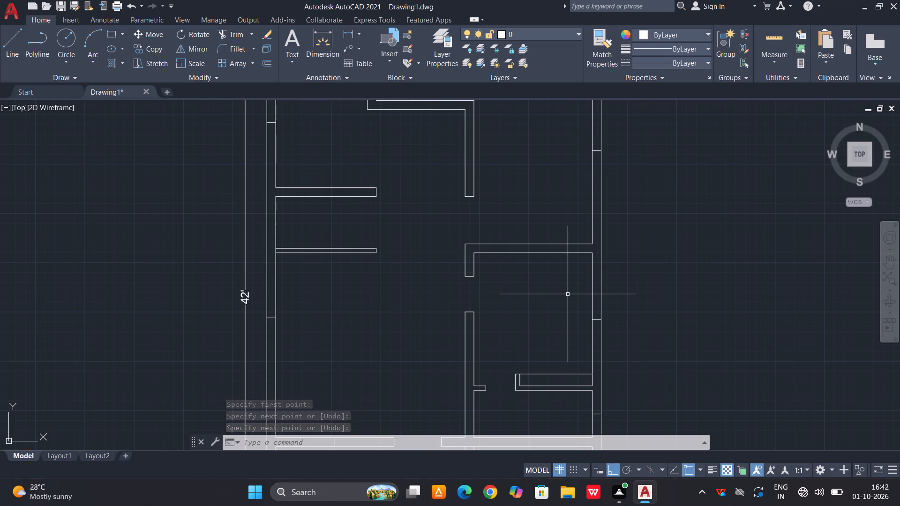
text(o)
key(space)
text(1'8")
key(space)
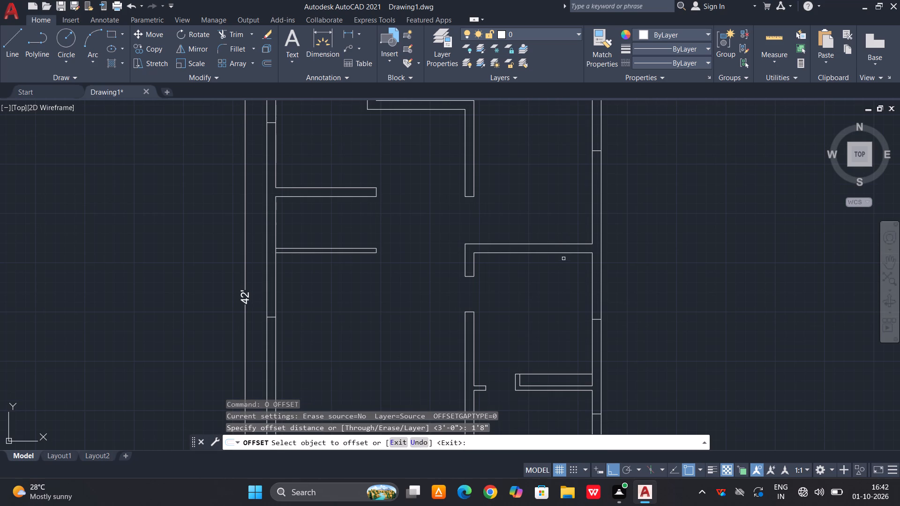
click(565, 254)
click(557, 279)
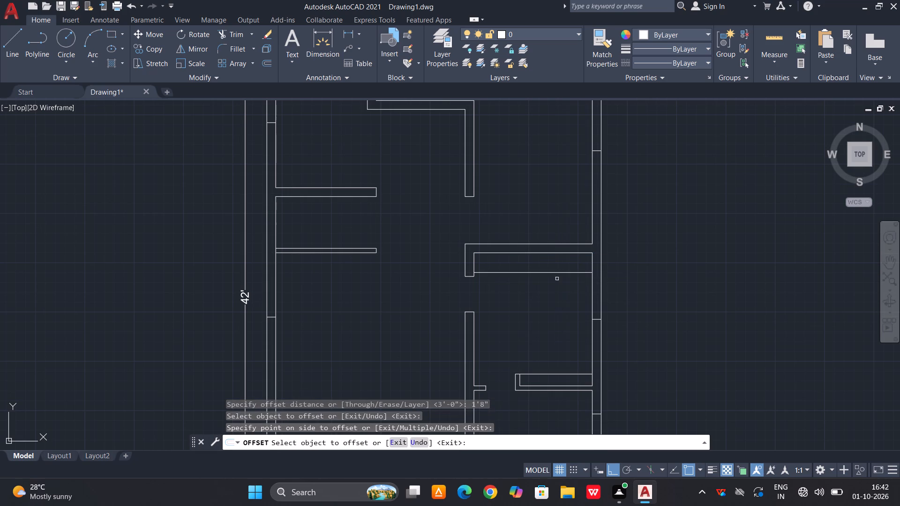
middle_drag(560, 226, 558, 270)
key(Escape)
key(Escape)
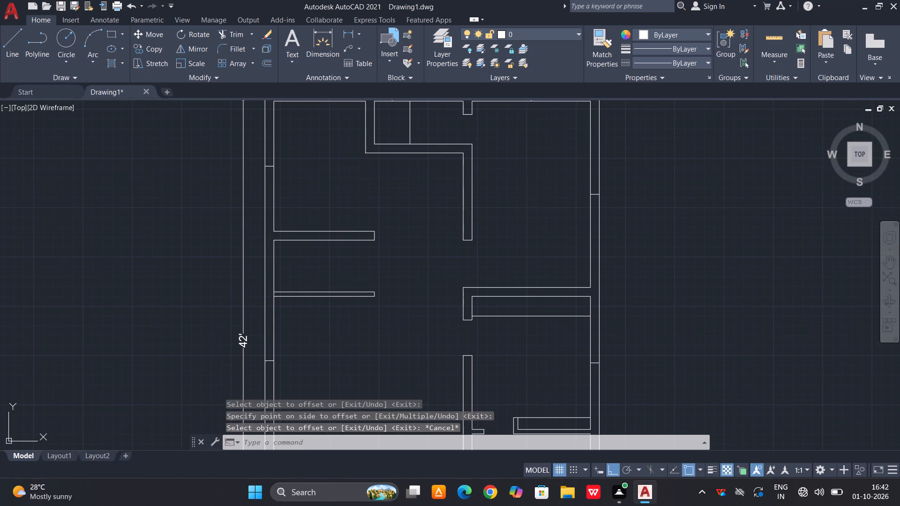
Offset the upper line of the same 9" partition 1'6" up into the upper-right room.
text(o 1')
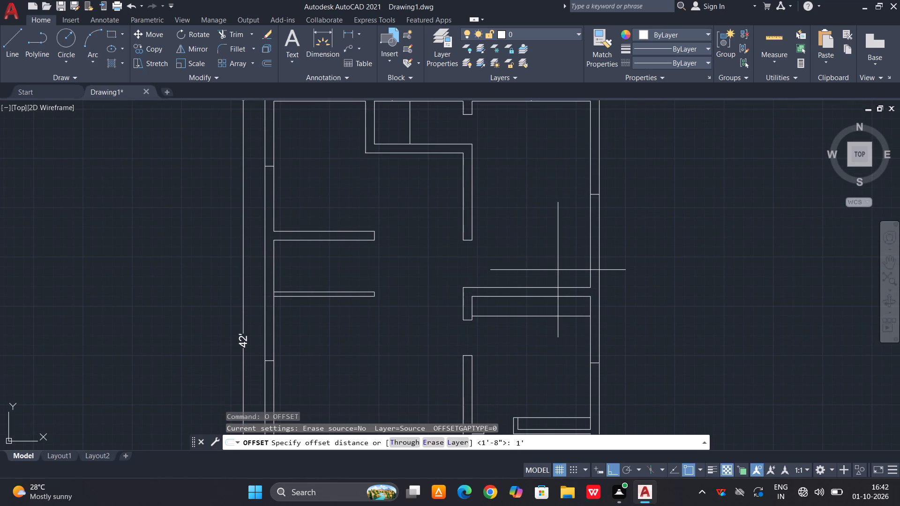
text(6")
key(space)
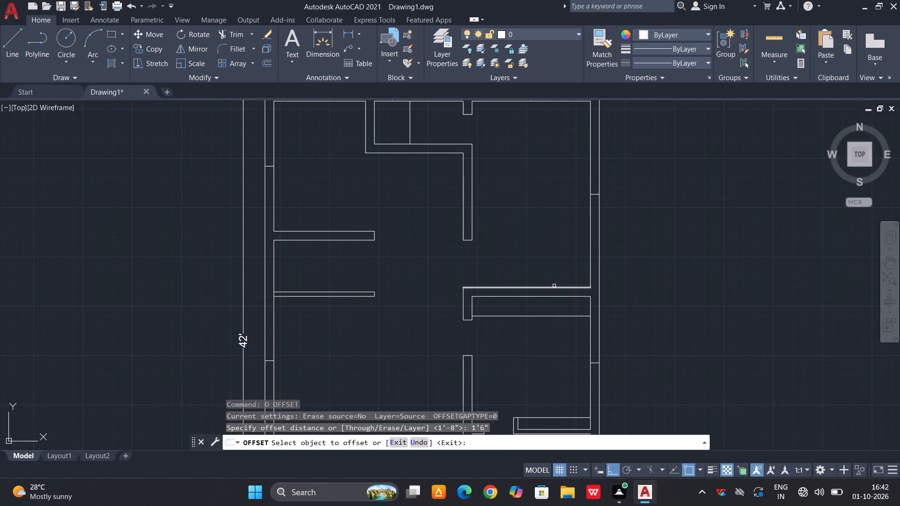
click(554, 286)
click(565, 260)
scroll(519, 285, up, 1)
key(Escape)
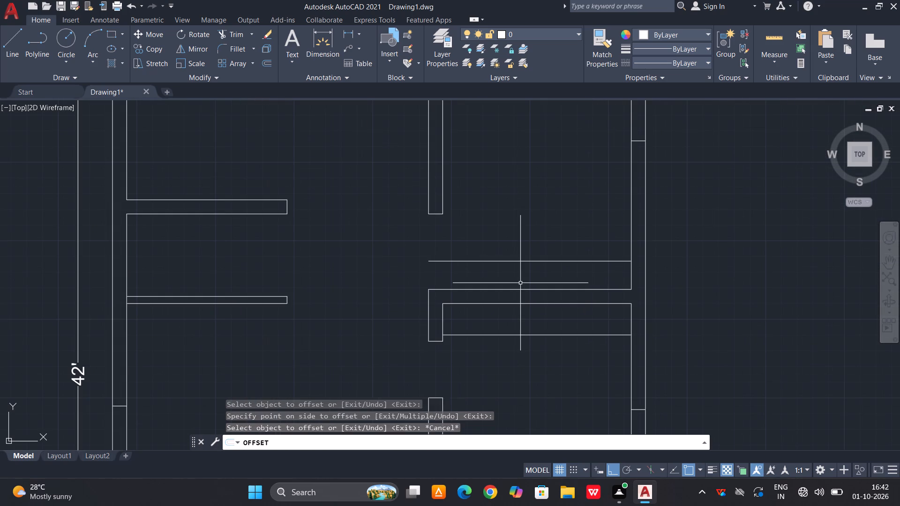
key(Escape)
Draw a vertical line from the 1'6" offset line down to the partition's upper line, roughly two-fifths along from its left end.
key(l)
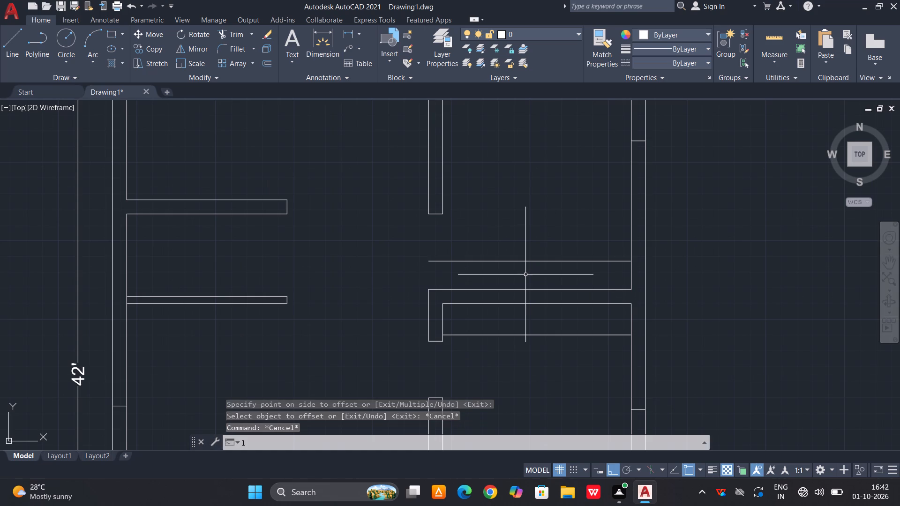
key(space)
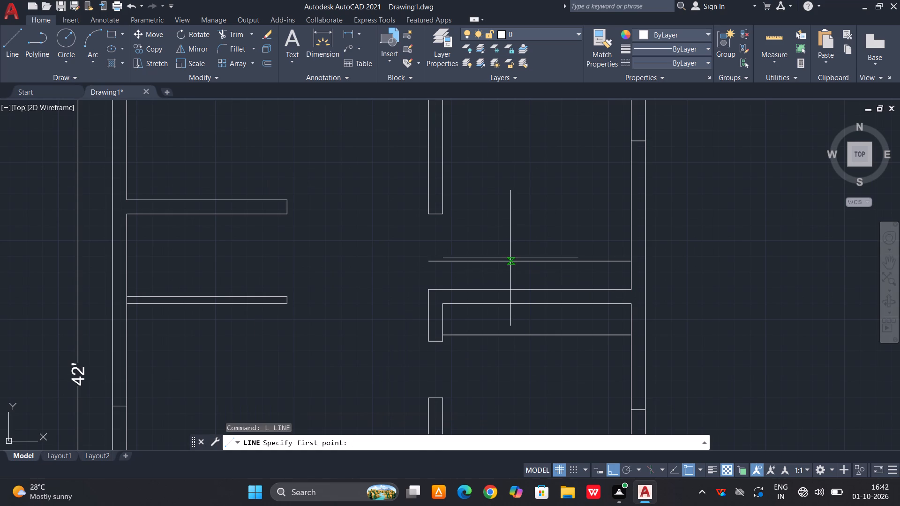
click(511, 262)
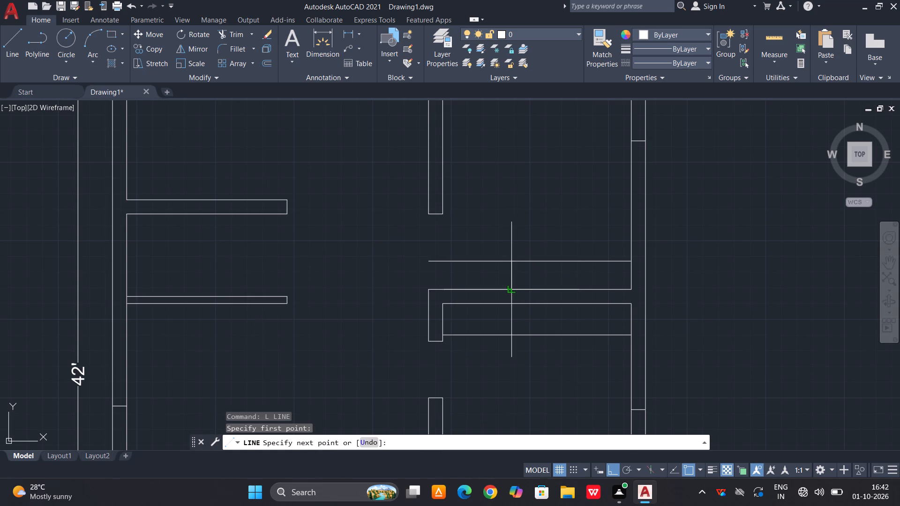
click(513, 287)
key(space)
key(Escape)
Trim the part of the 1'6" offset line left of the short vertical line, undoing a wrong trim of the partition's upper line.
key(t)
key(r)
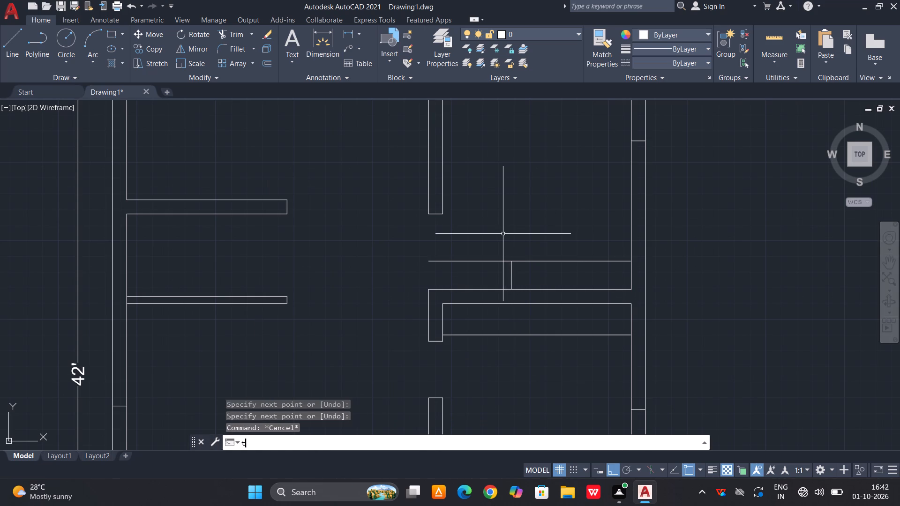
key(space)
key(space)
drag(484, 236, 480, 257)
click(470, 290)
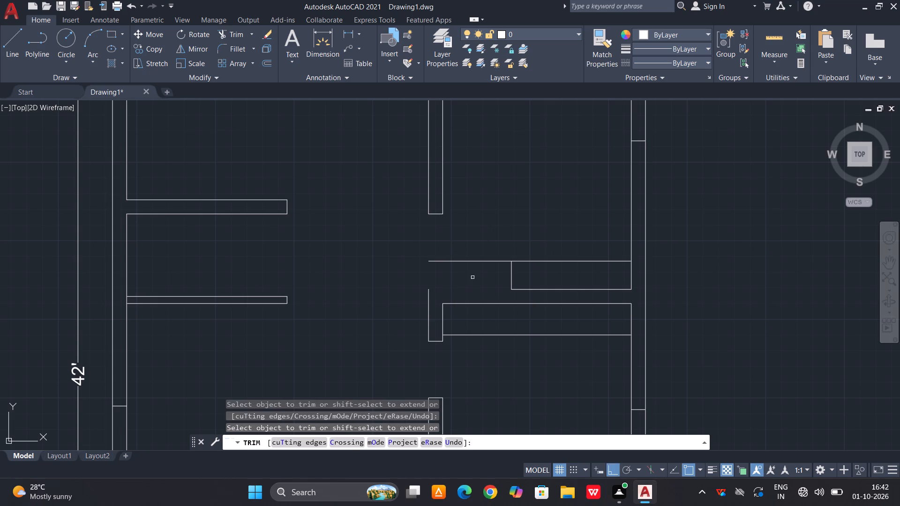
key(ctrl+z)
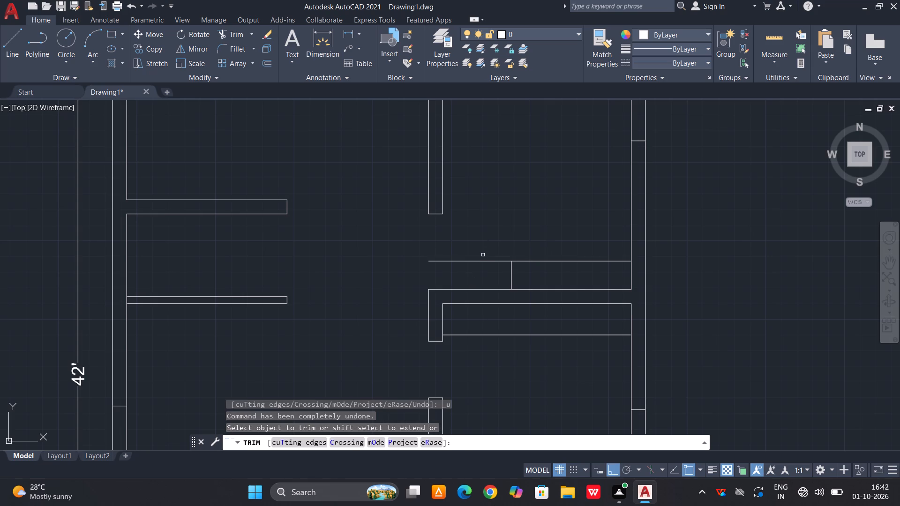
click(479, 261)
scroll(480, 244, down, 1)
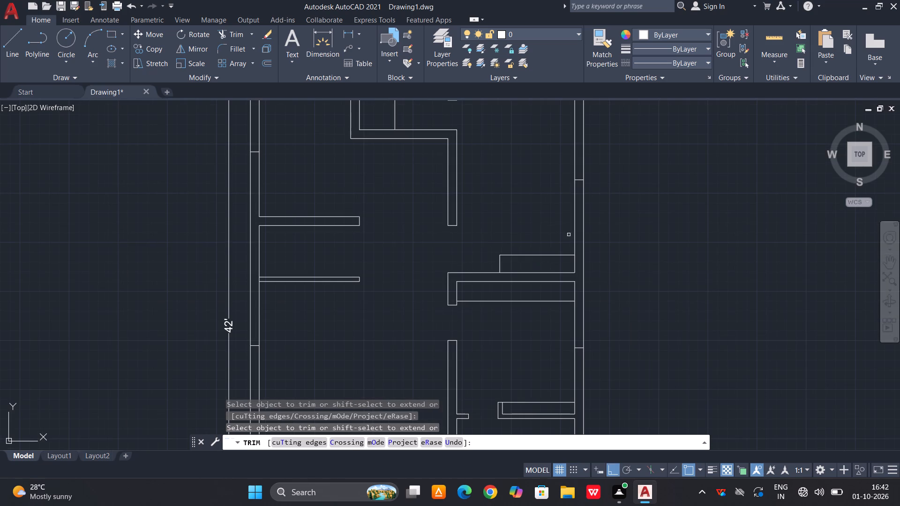
scroll(577, 236, up, 2)
key(Escape)
Offset the left outer wall's midpoint line above the lower-left 9" partition by 2'6" both upward and downward.
middle_drag(572, 247, 572, 267)
middle_drag(582, 207, 569, 268)
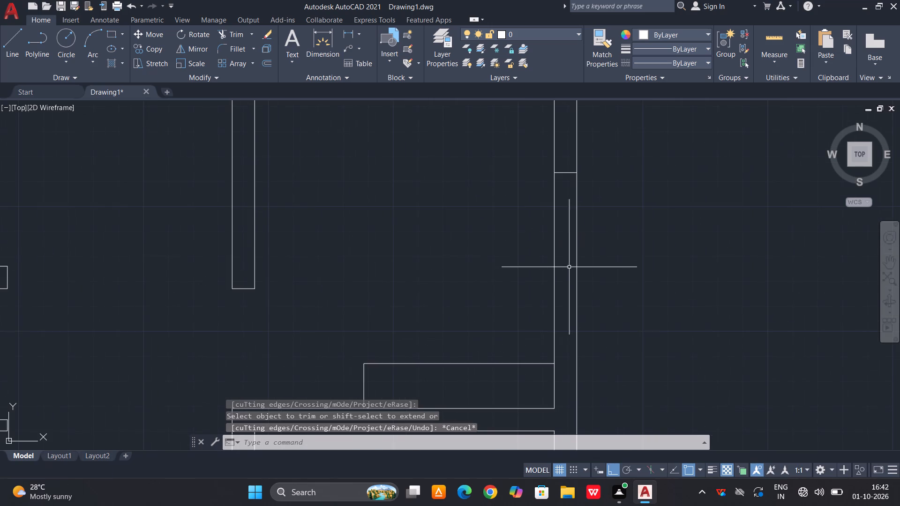
scroll(616, 207, down, 5)
scroll(521, 271, up, 4)
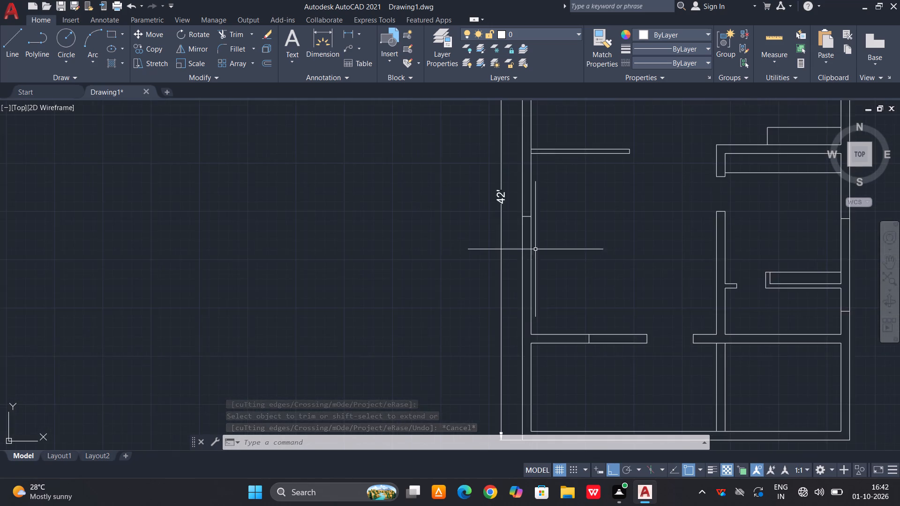
scroll(535, 249, up, 1)
middle_drag(535, 250, 521, 338)
key(Escape)
text(o 2)
text('6")
key(space)
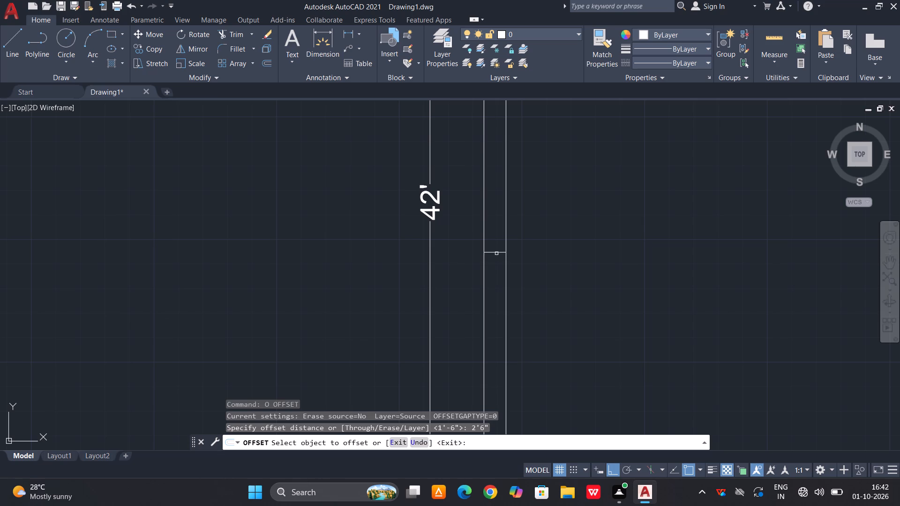
click(496, 251)
click(500, 226)
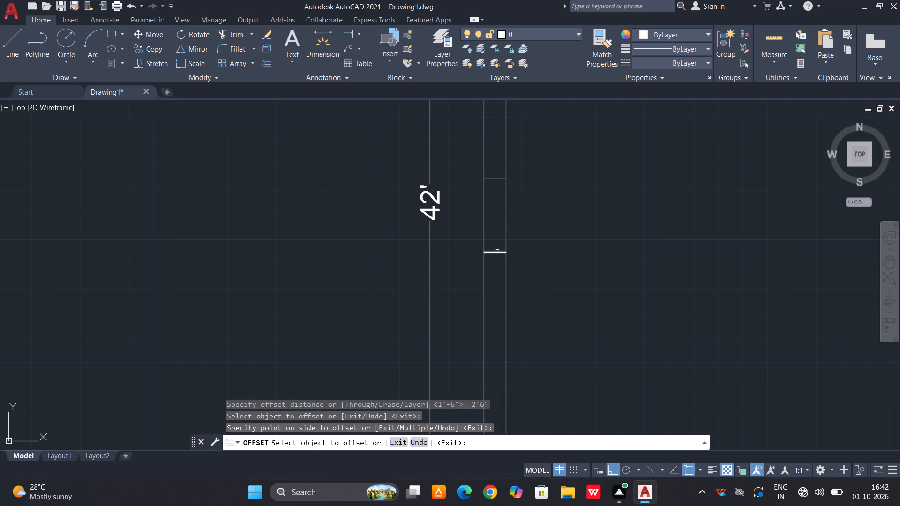
drag(497, 251, 497, 258)
click(495, 319)
scroll(504, 253, up, 1)
key(Escape)
key(Escape)
Draw a vertical centre line within the left outer wall between the midpoints of the two 2'6" offset lines.
key(l)
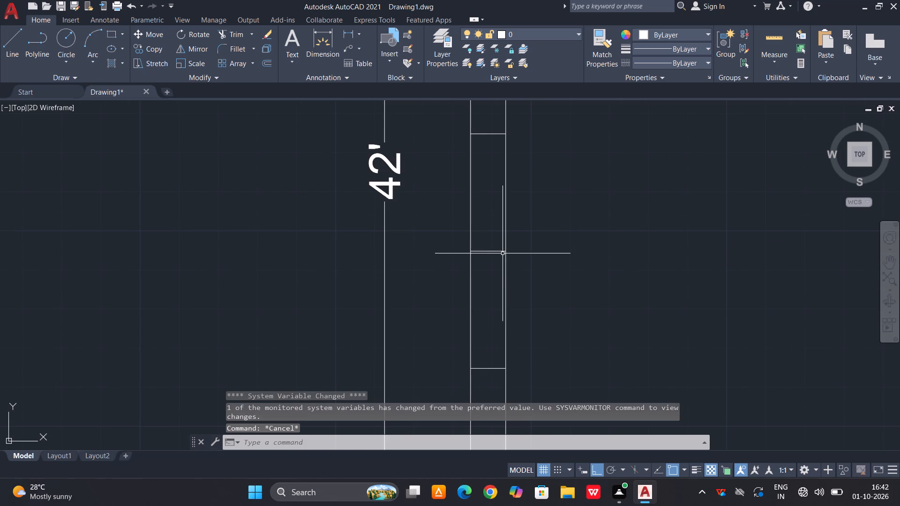
key(space)
click(490, 133)
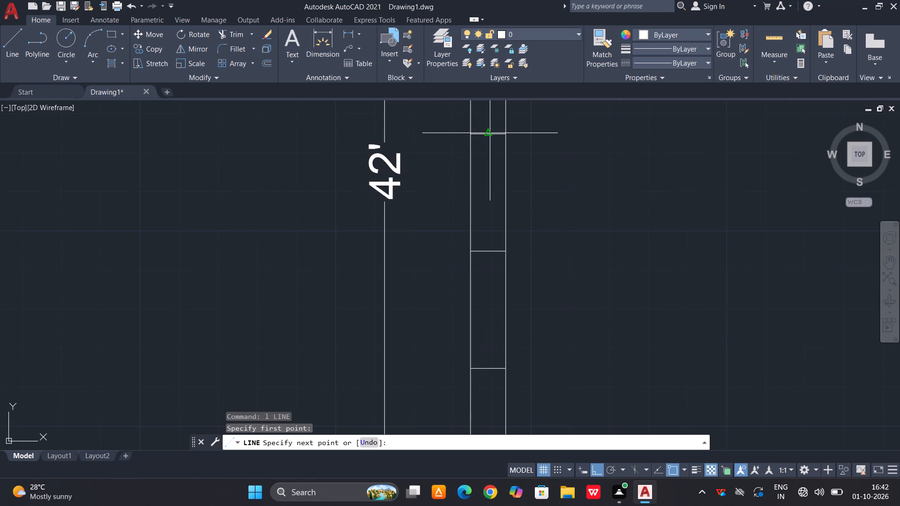
click(490, 370)
key(space)
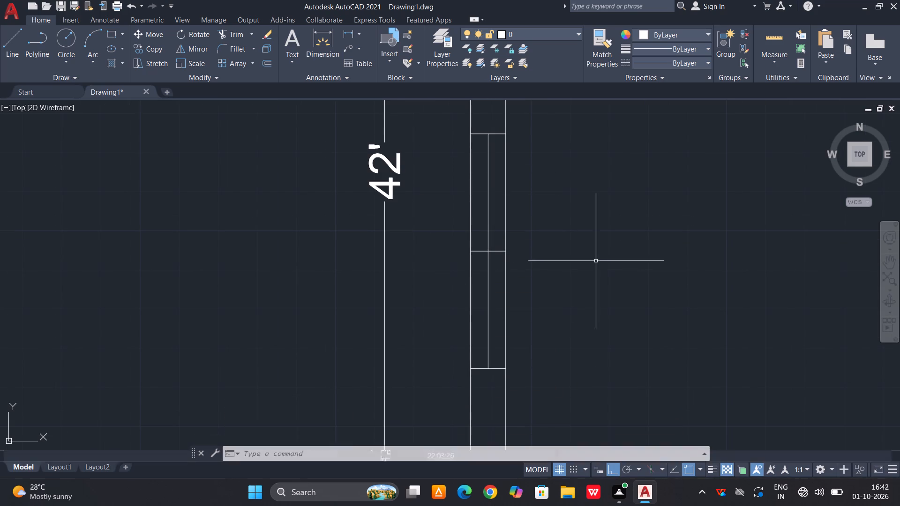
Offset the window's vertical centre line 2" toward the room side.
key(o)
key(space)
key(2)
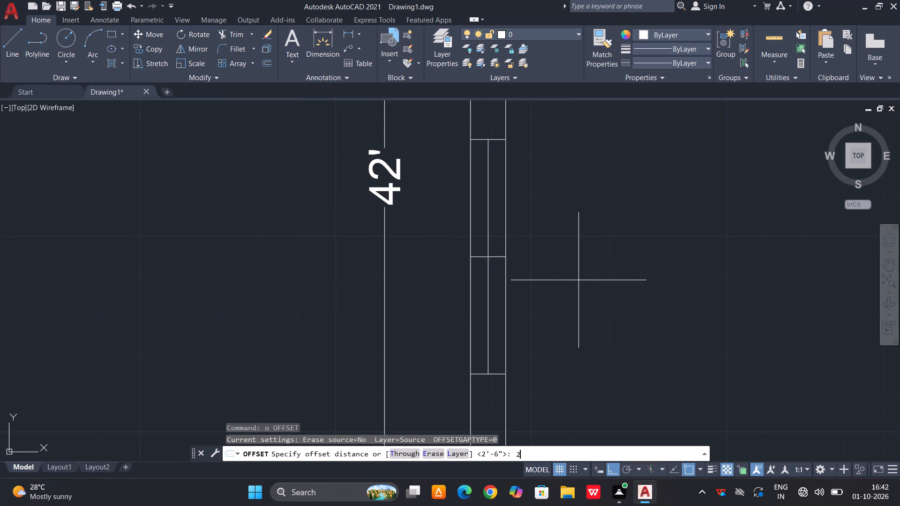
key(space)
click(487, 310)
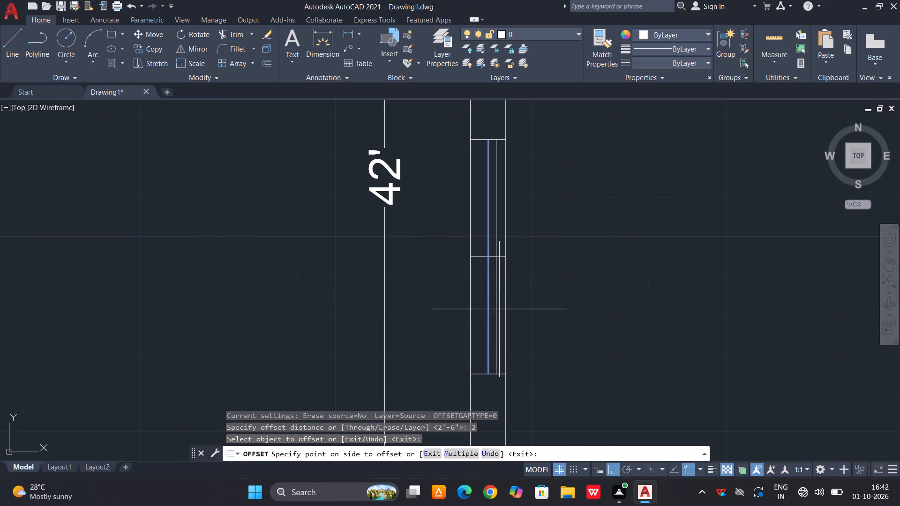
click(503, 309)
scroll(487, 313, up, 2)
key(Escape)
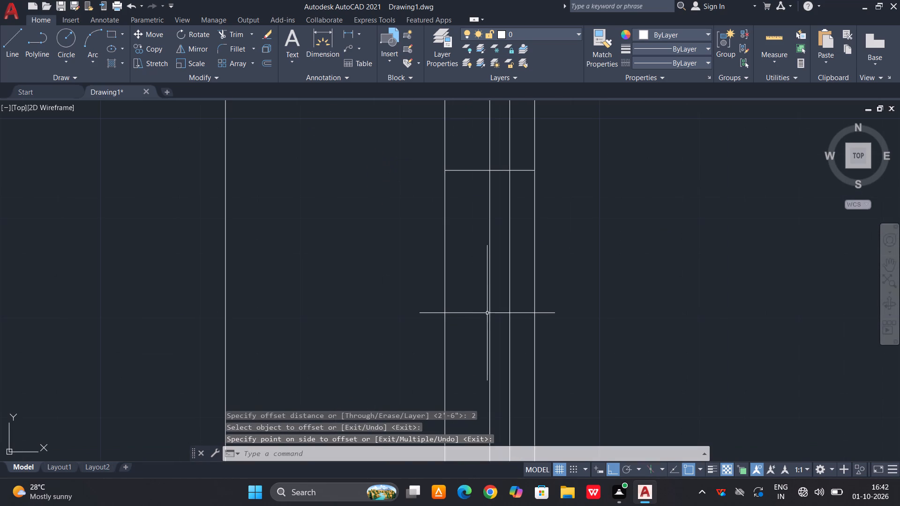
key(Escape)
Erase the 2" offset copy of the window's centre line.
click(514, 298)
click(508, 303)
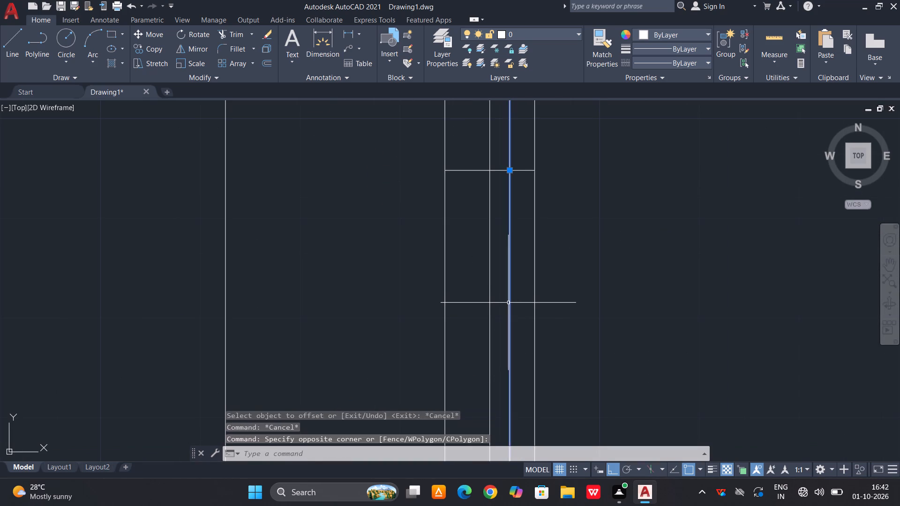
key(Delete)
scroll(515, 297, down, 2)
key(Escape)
Offset the window's vertical centre line 1" to each side.
key(o)
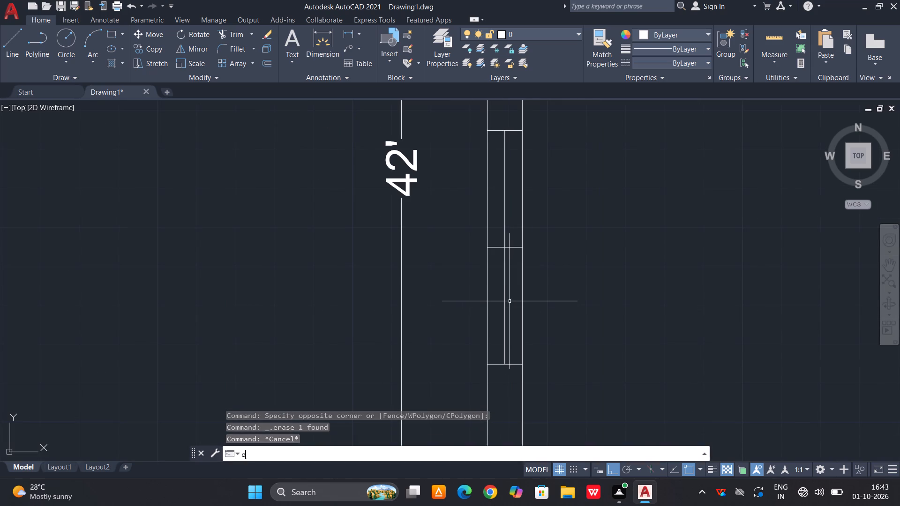
key(space)
text(1)
key(space)
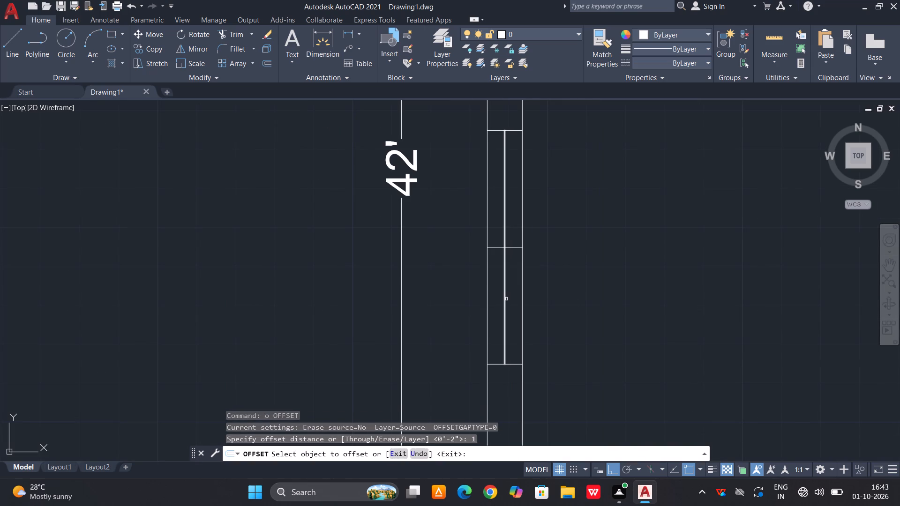
click(504, 300)
click(514, 298)
scroll(506, 302, up, 3)
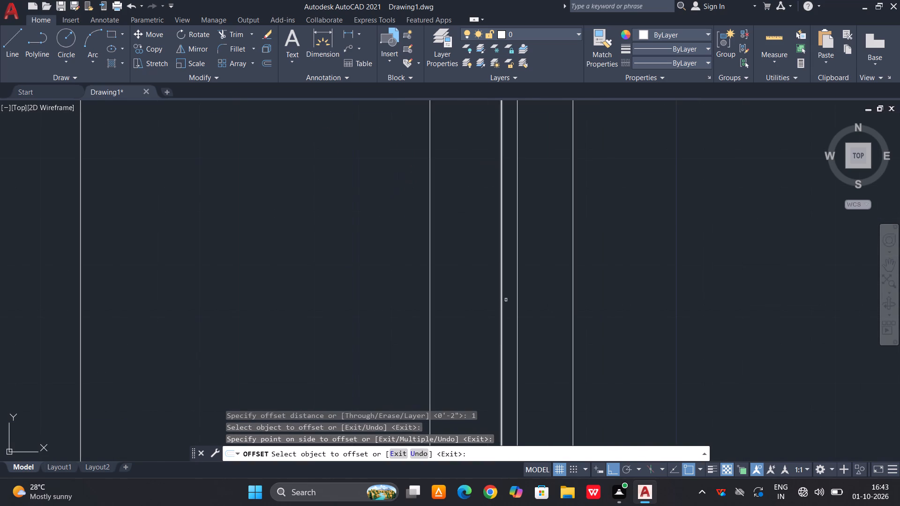
drag(502, 302, 498, 305)
click(480, 311)
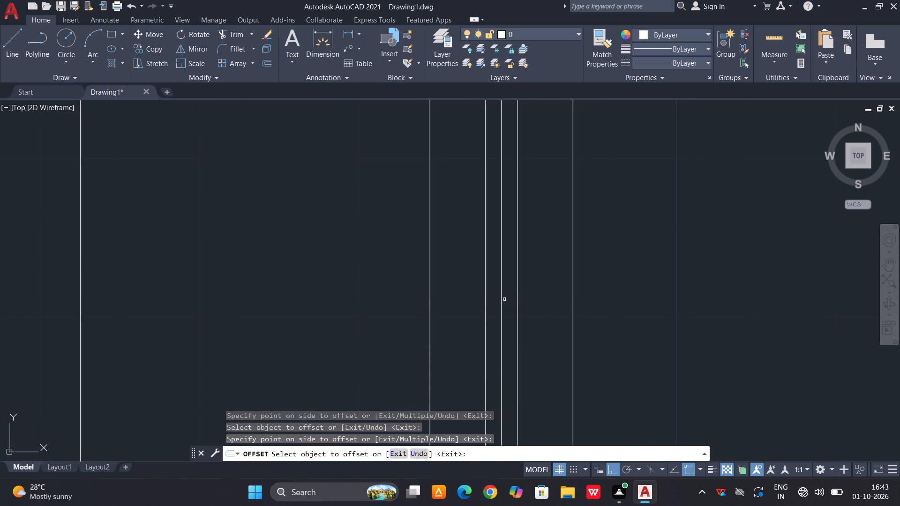
key(Escape)
Erase the window's original vertical centre line between the two 1" offset lines.
click(501, 300)
key(Delete)
Change the colour of the window's two vertical centre lines to Blue.
scroll(514, 313, down, 2)
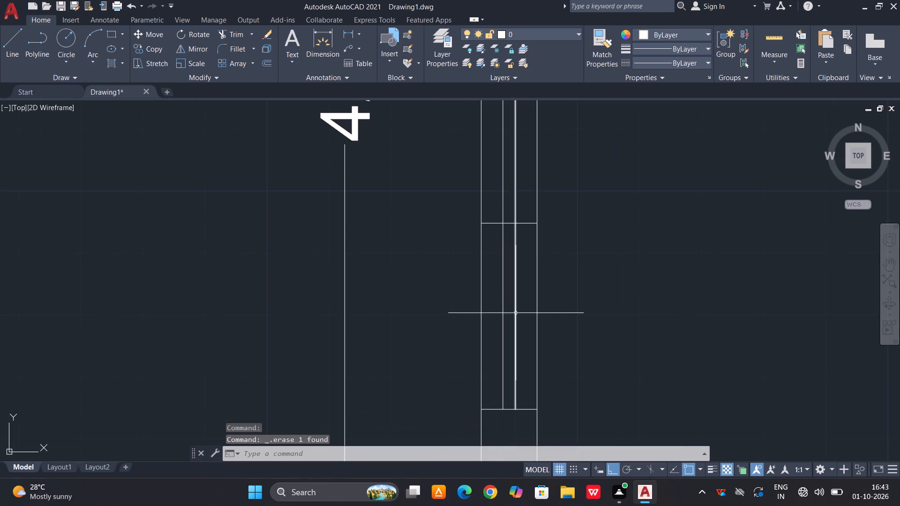
click(530, 270)
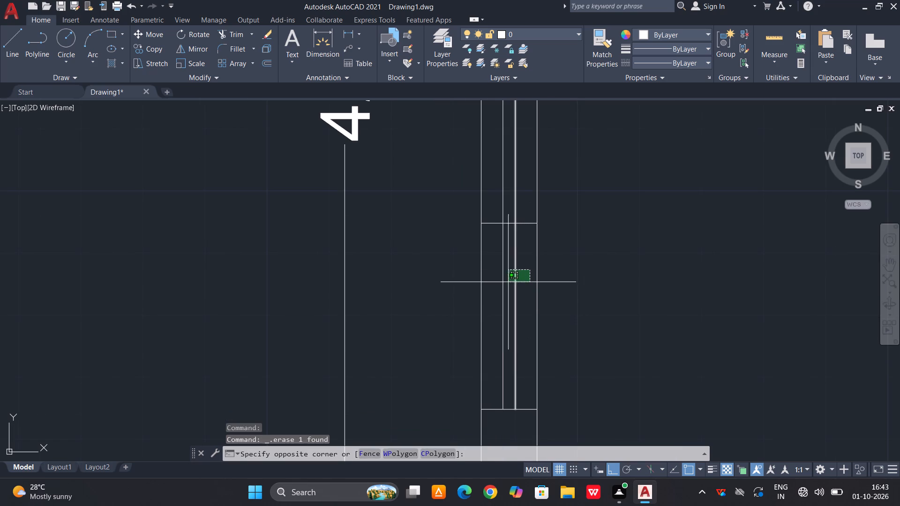
click(498, 290)
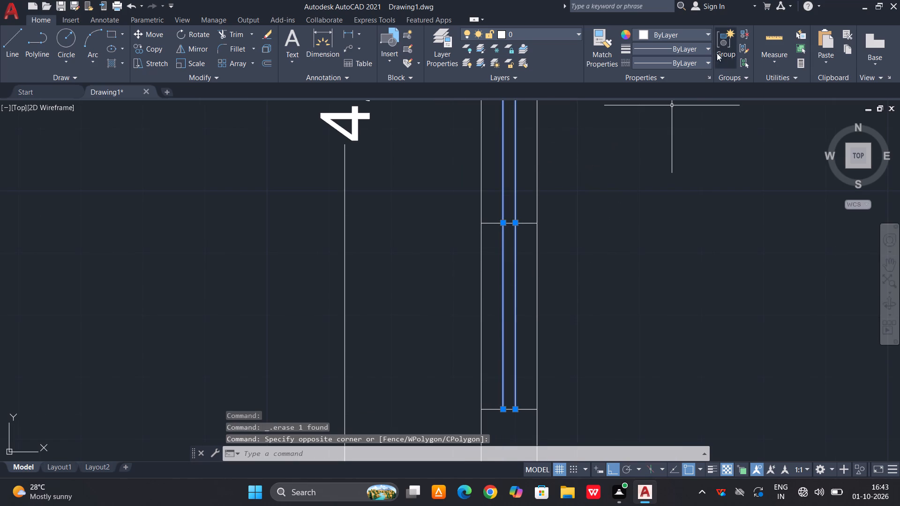
click(710, 35)
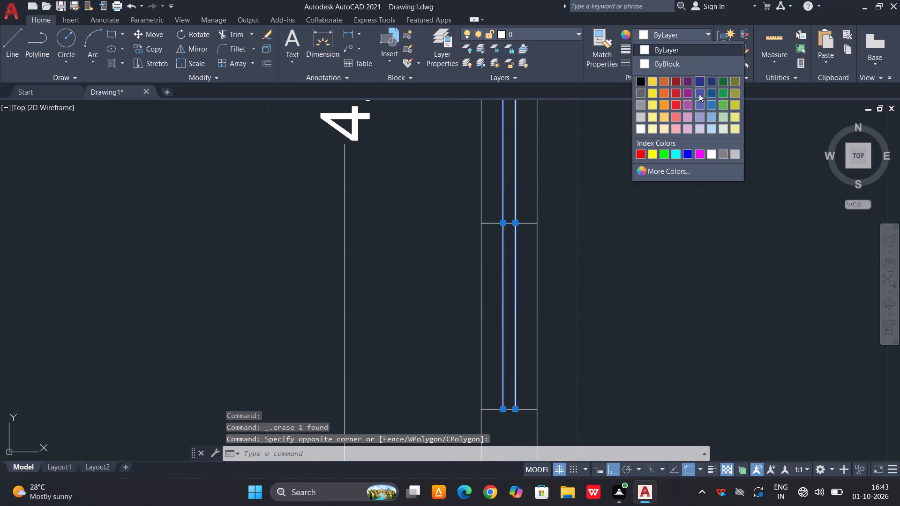
click(686, 154)
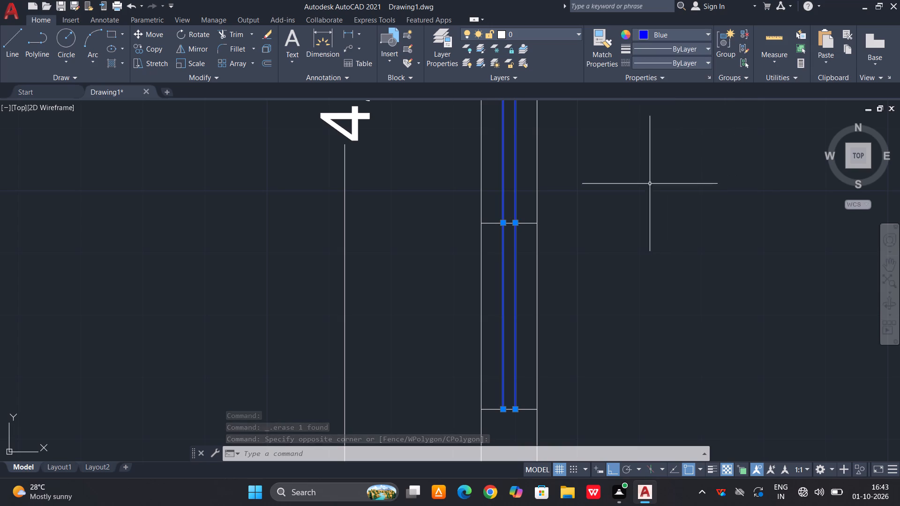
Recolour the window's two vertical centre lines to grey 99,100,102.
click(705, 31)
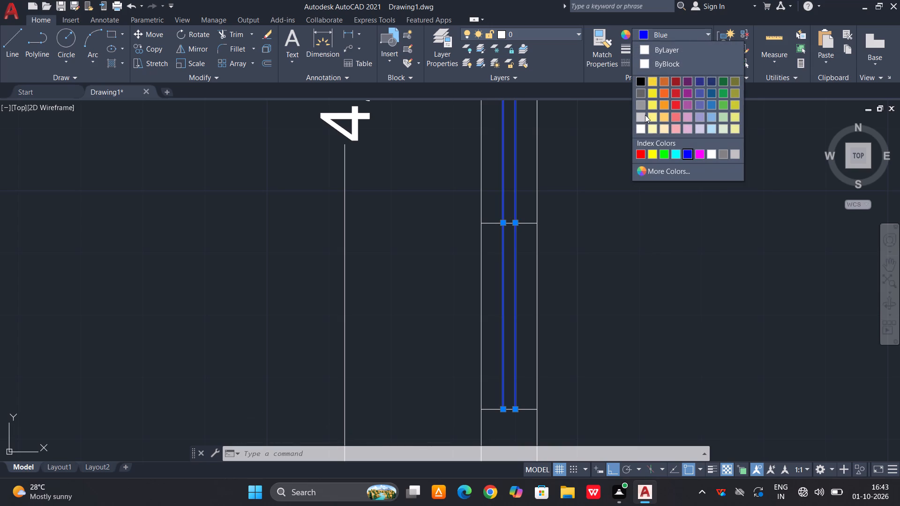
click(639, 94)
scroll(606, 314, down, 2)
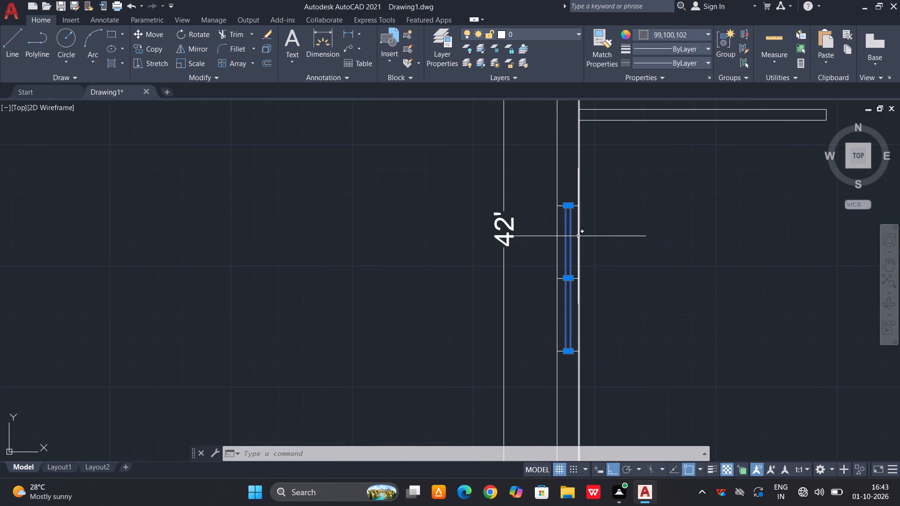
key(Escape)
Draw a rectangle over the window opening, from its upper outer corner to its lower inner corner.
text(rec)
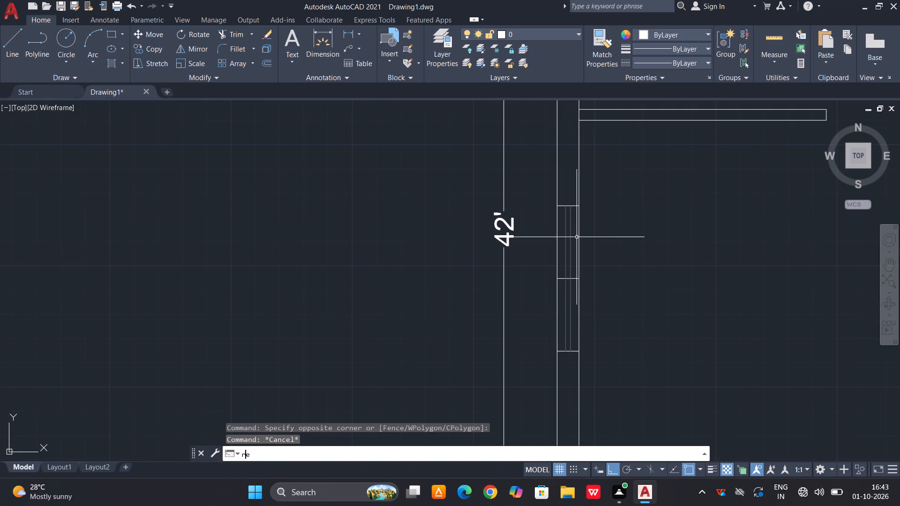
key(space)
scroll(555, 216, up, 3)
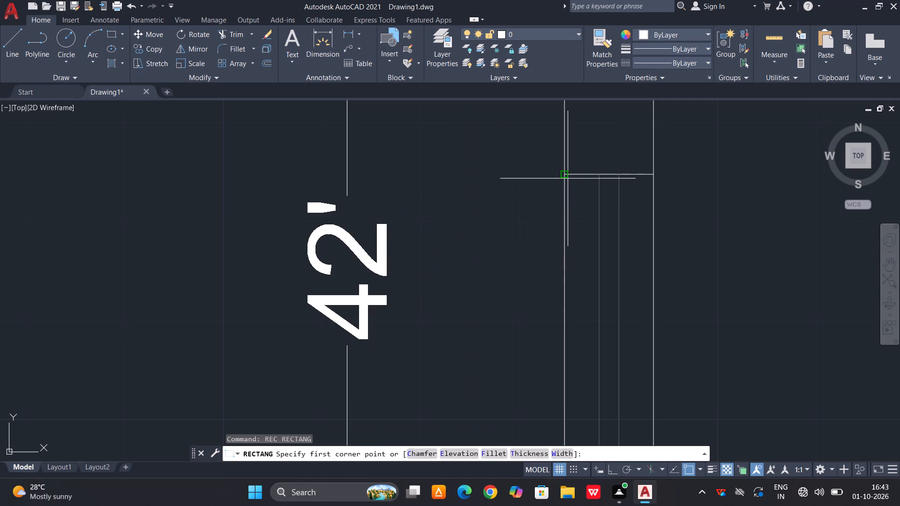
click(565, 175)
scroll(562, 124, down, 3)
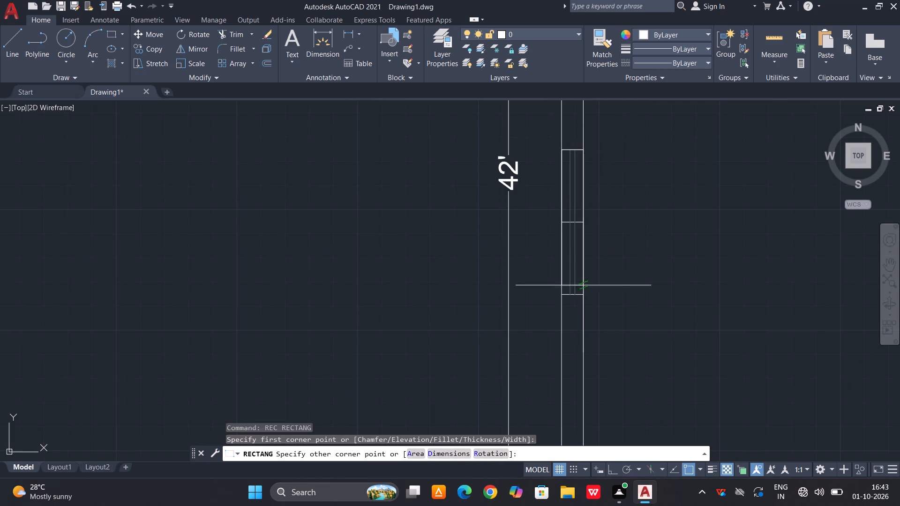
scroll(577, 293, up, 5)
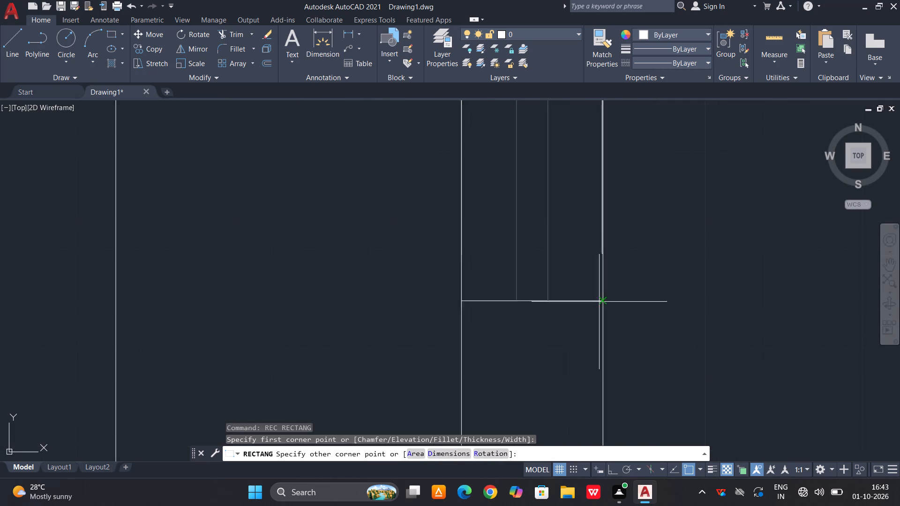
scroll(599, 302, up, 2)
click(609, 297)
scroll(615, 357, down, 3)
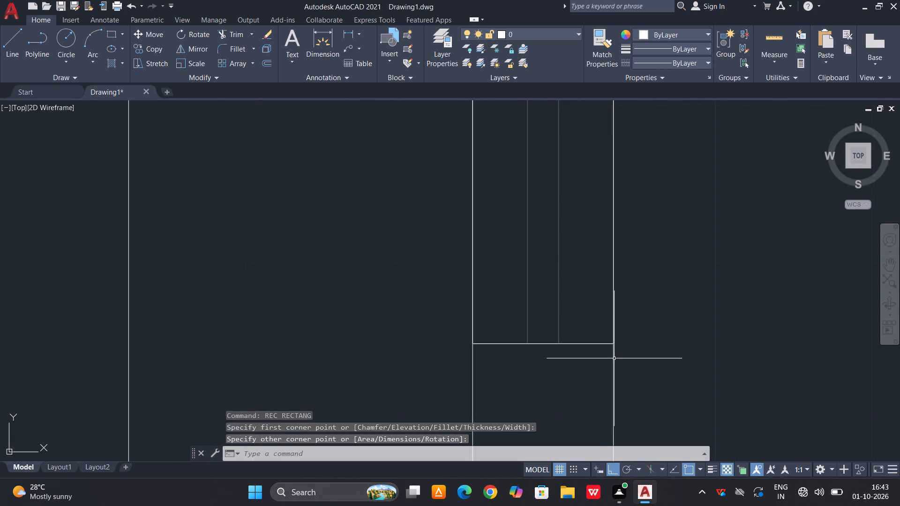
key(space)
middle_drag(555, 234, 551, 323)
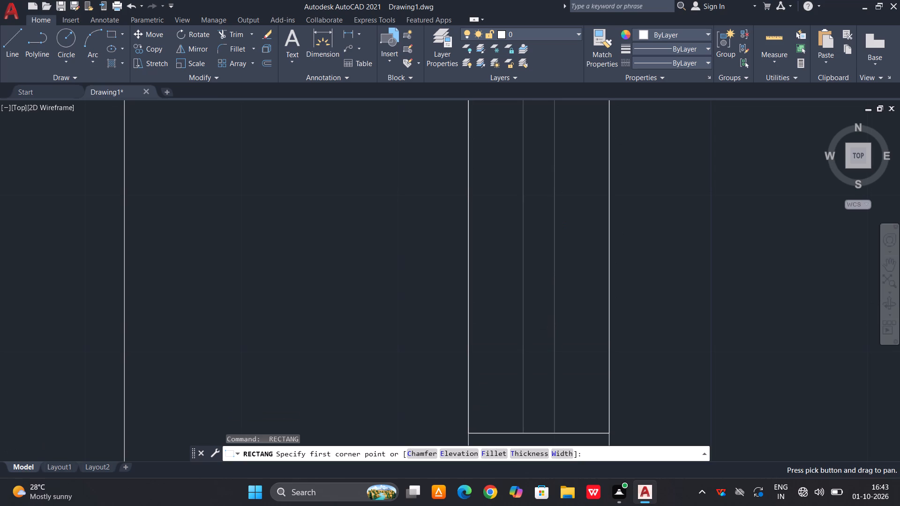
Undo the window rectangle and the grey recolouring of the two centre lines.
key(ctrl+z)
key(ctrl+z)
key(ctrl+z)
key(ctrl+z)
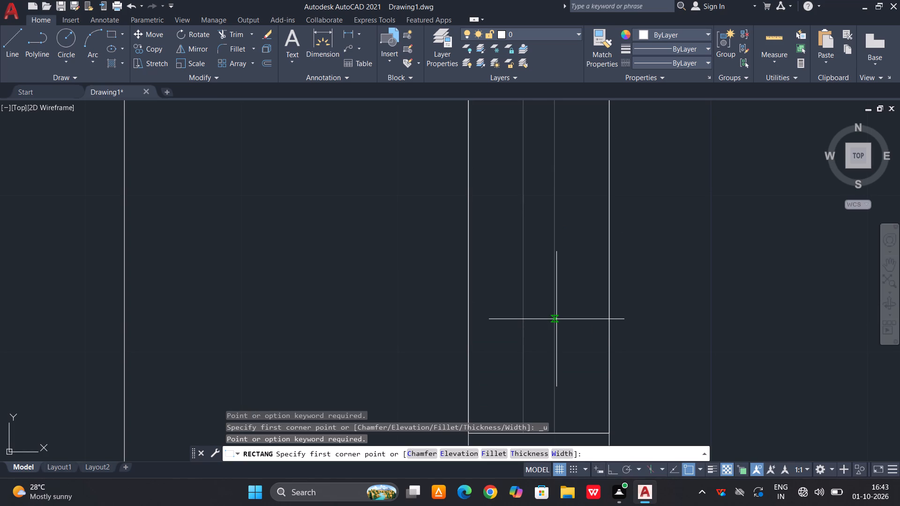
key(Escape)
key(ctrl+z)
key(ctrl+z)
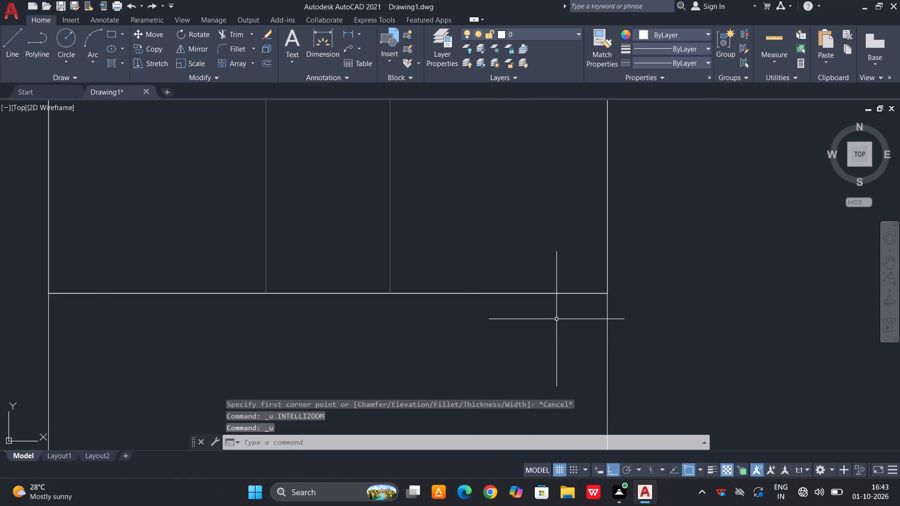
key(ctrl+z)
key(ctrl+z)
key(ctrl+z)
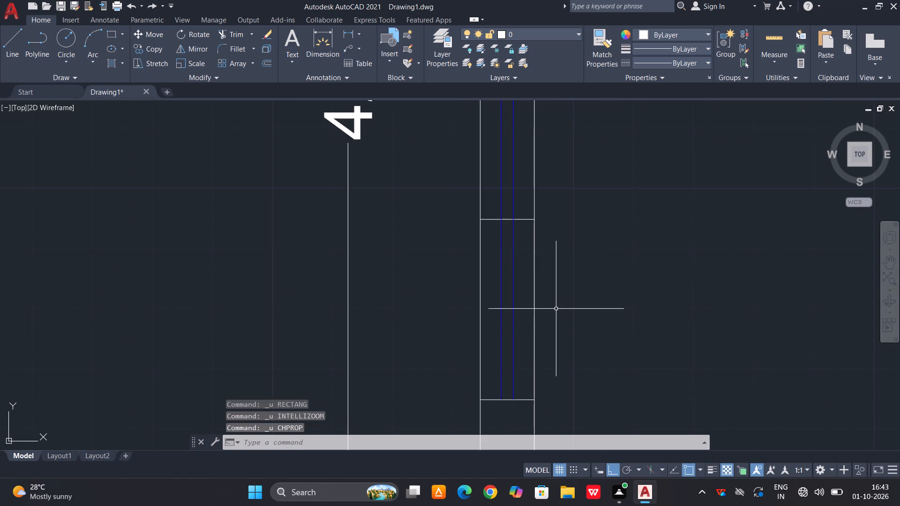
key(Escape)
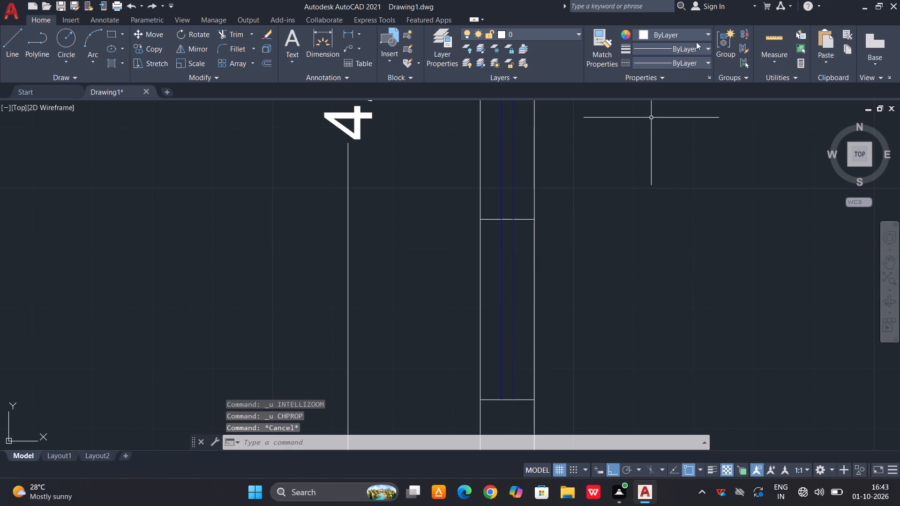
With the current colour set to 99,100,102, draw a rectangle around the window between its upper outer and lower inner corners.
click(707, 34)
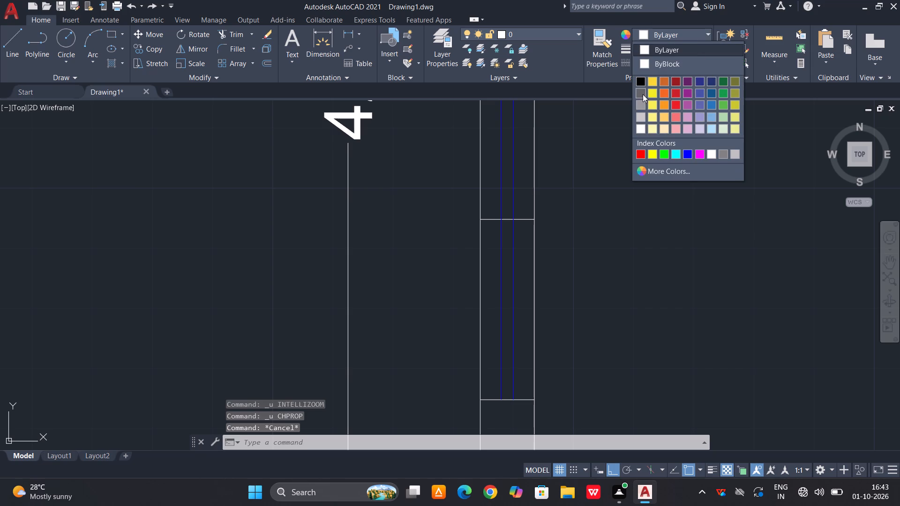
click(641, 92)
scroll(621, 265, down, 2)
text(rec)
key(space)
scroll(558, 163, up, 2)
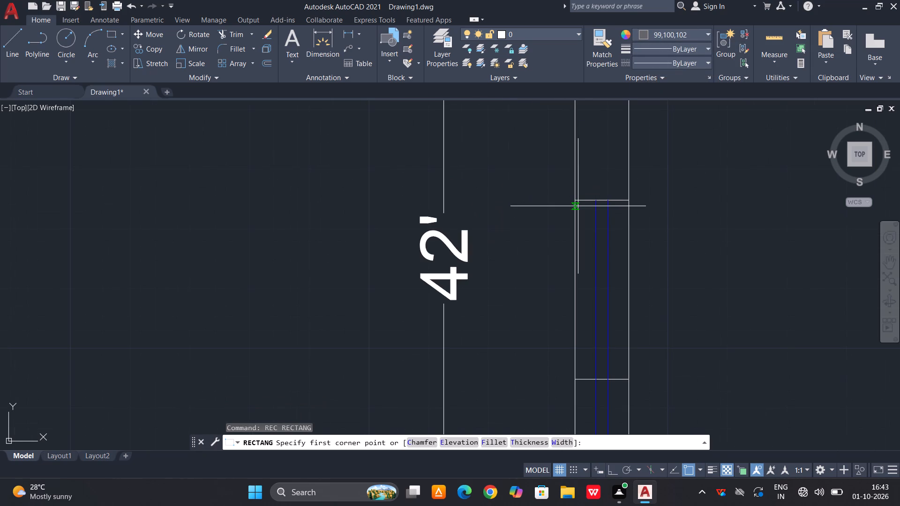
scroll(577, 208, up, 3)
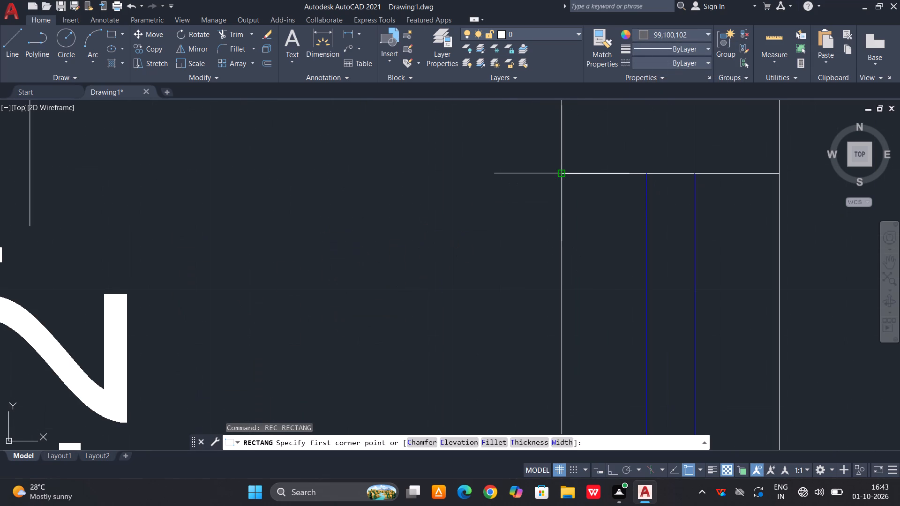
click(563, 174)
scroll(563, 172, down, 3)
scroll(585, 216, down, 4)
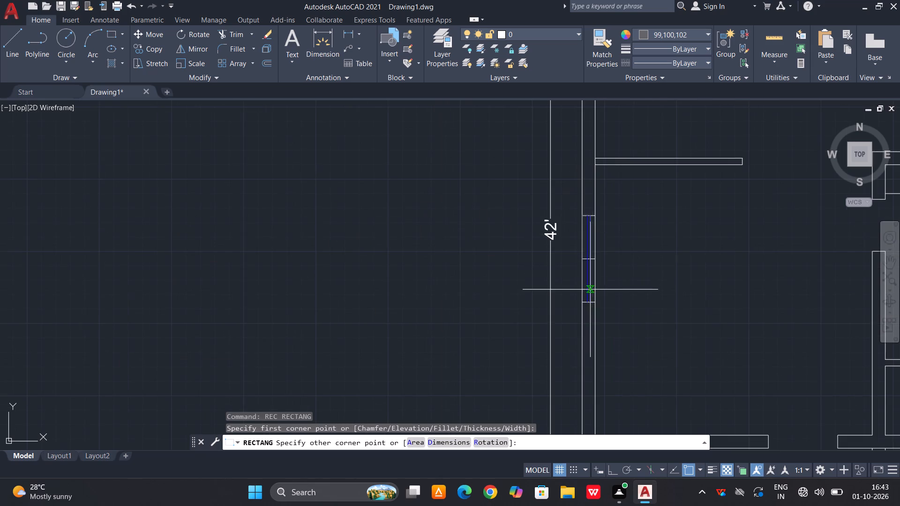
scroll(590, 290, up, 3)
scroll(594, 337, up, 3)
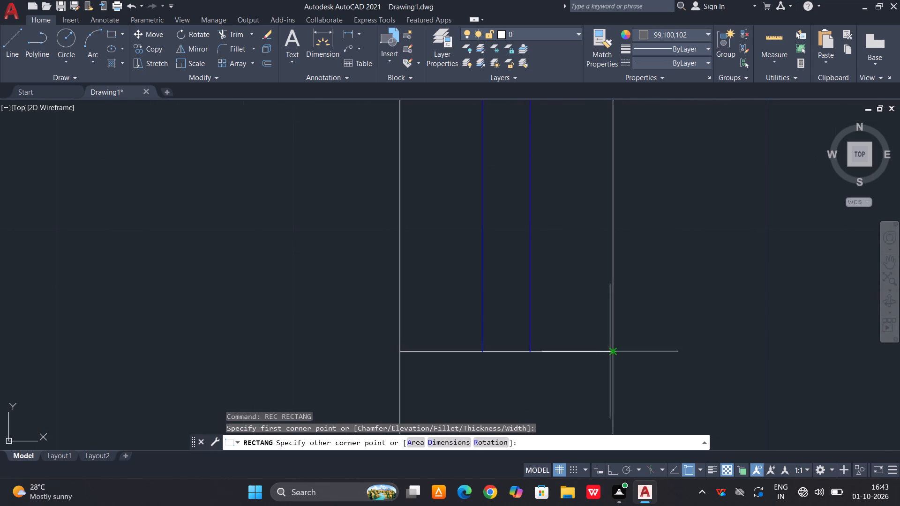
click(610, 351)
scroll(572, 361, down, 2)
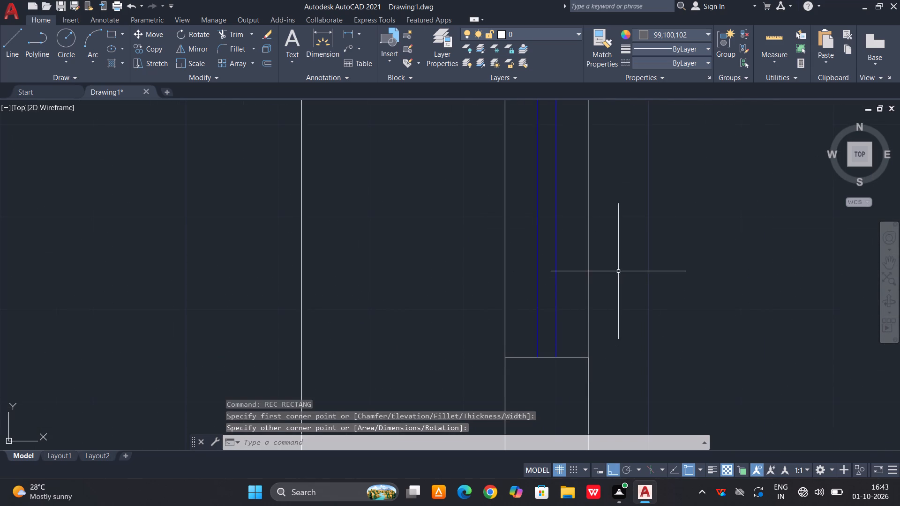
key(Escape)
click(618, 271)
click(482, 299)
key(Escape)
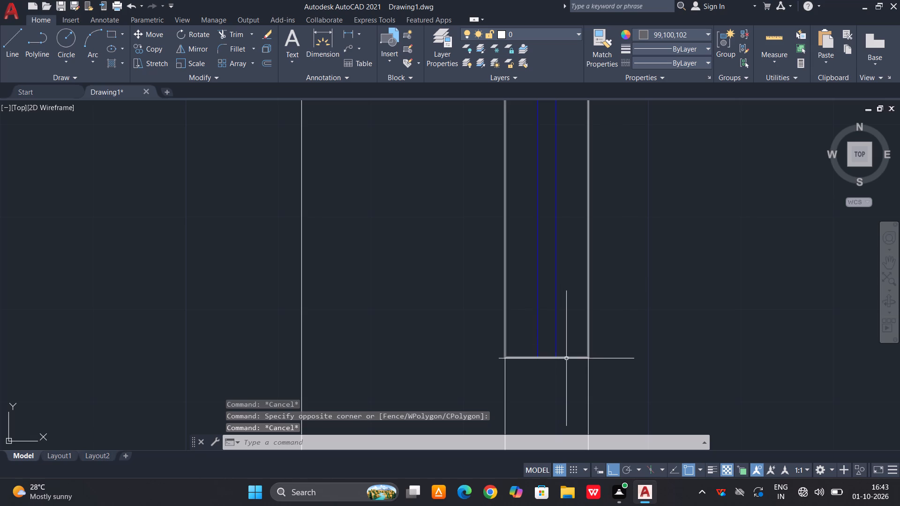
Copy the window's rectangle and two blue lines from its lower outer corner into the plan's right outer wall, just above the small counter.
click(566, 358)
click(571, 302)
click(513, 321)
scroll(524, 331, down, 3)
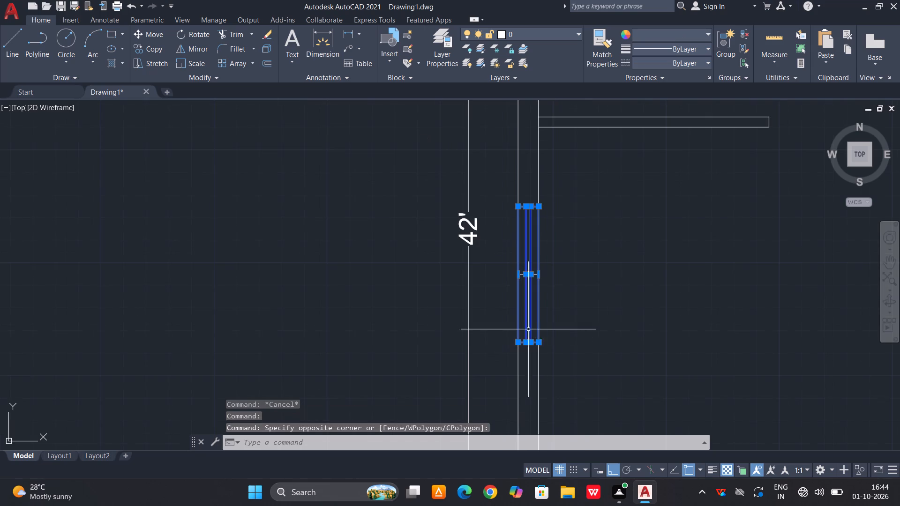
key(c)
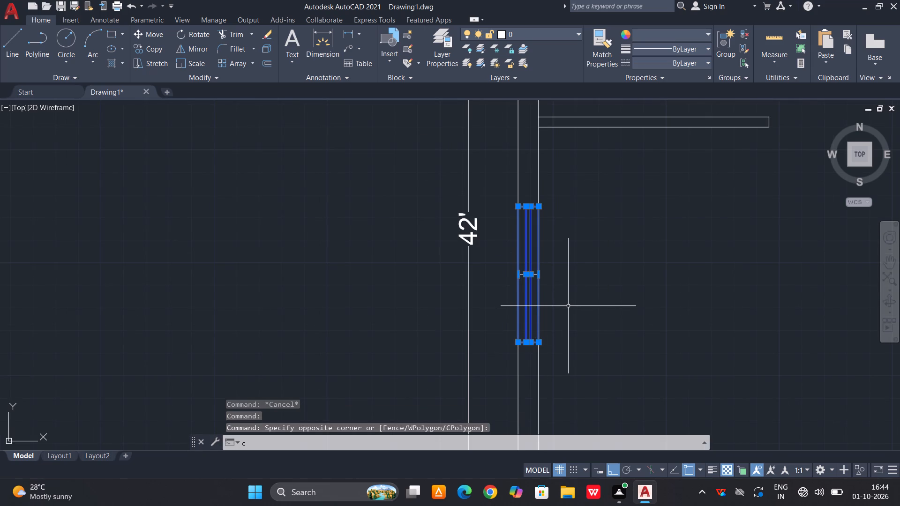
text(o)
key(space)
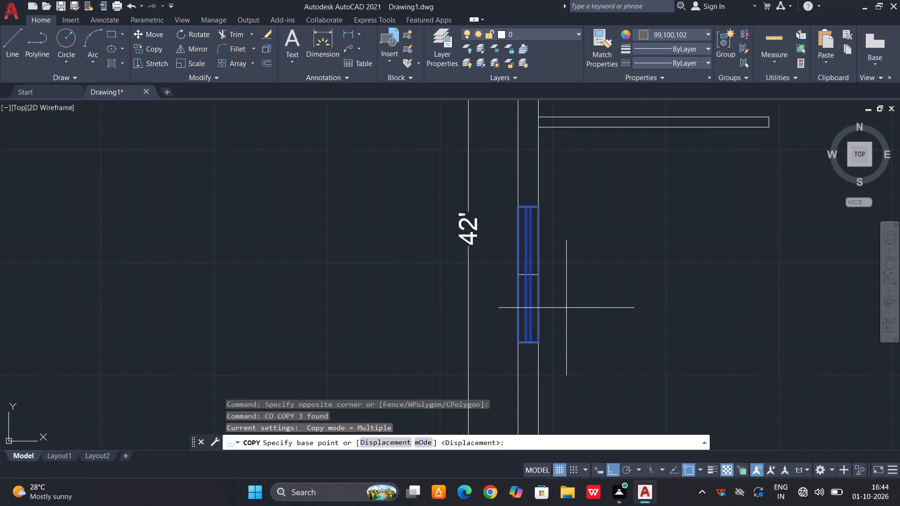
scroll(548, 313, down, 2)
scroll(532, 331, up, 4)
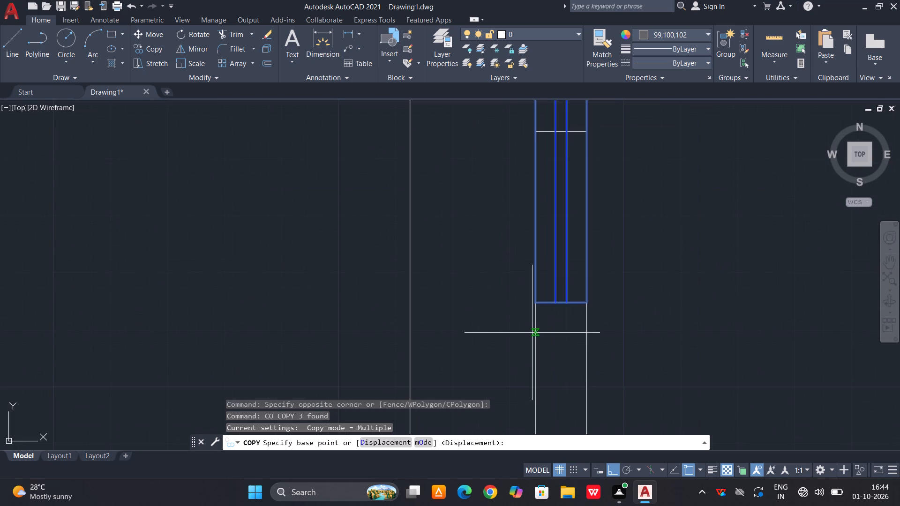
click(535, 301)
scroll(496, 328, down, 6)
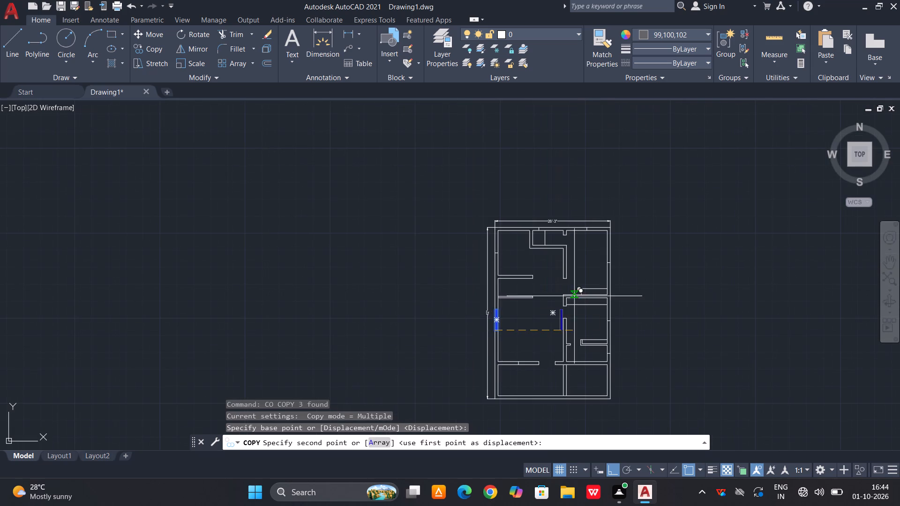
scroll(603, 277, up, 6)
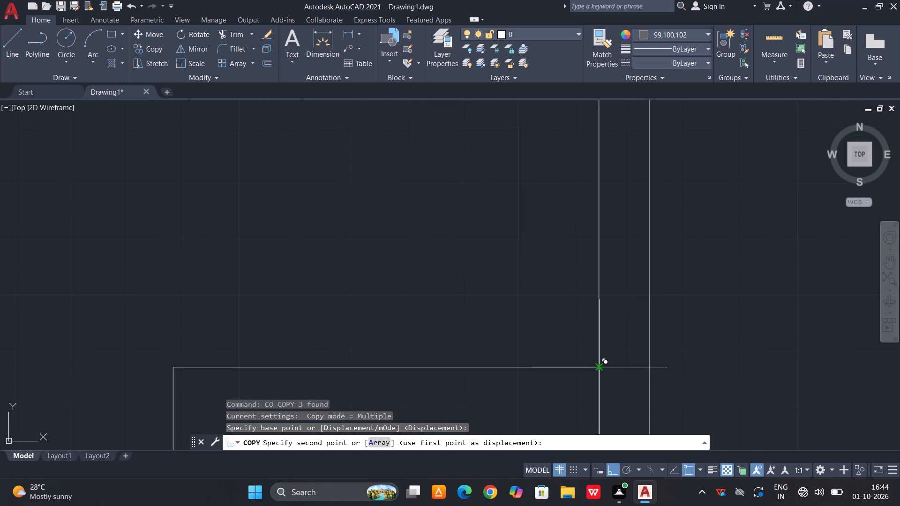
click(599, 365)
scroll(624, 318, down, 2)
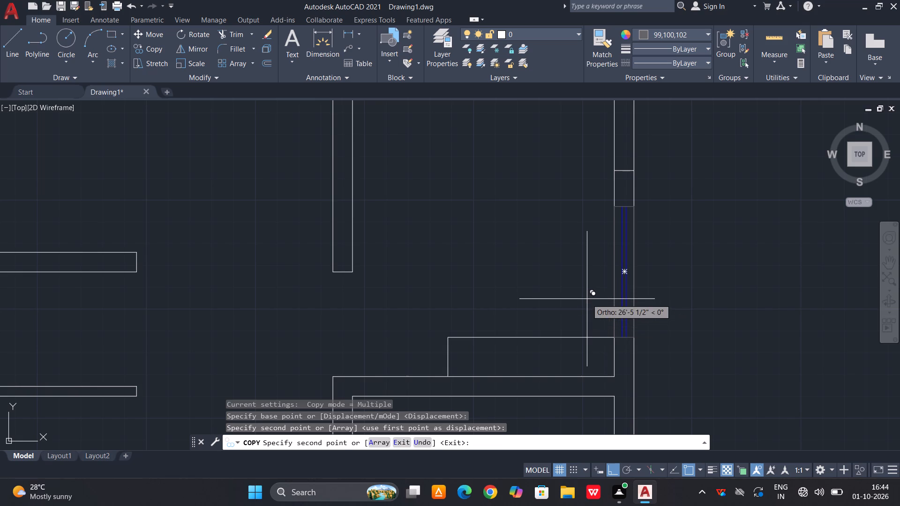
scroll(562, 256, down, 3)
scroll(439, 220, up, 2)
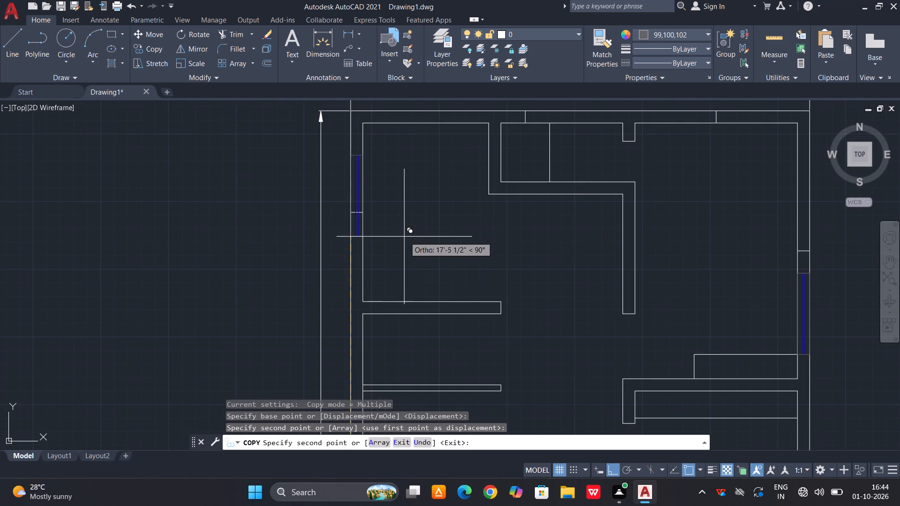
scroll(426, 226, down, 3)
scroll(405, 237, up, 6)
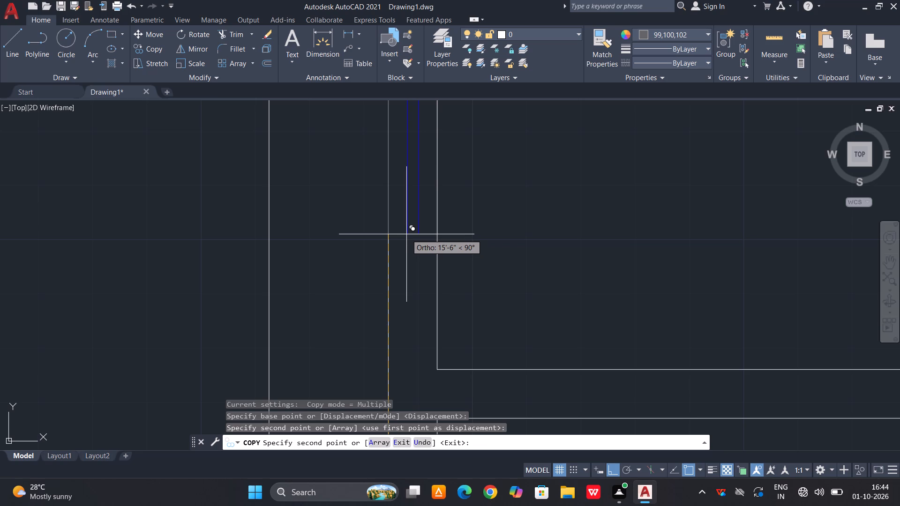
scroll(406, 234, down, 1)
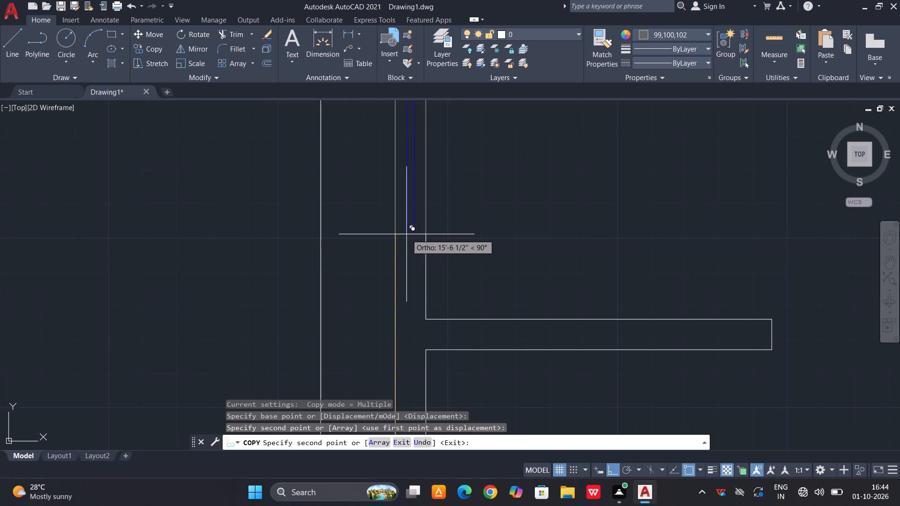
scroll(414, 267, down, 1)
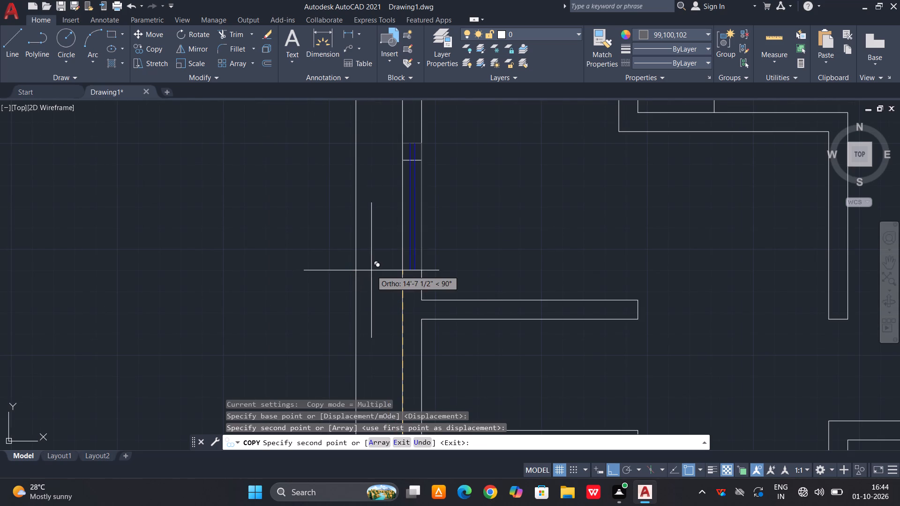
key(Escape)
Copy the lower left-wall window's rectangle and two blue lines from its outer side's midpoint to the upper centre mark in that wall.
scroll(423, 289, down, 2)
middle_drag(431, 344, 446, 244)
scroll(425, 324, up, 3)
scroll(448, 291, up, 3)
click(504, 255)
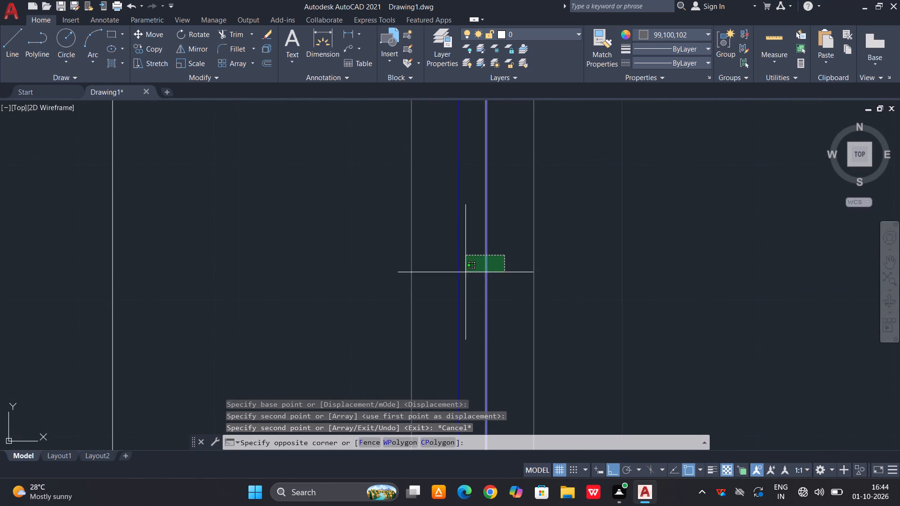
click(451, 275)
scroll(491, 217, down, 2)
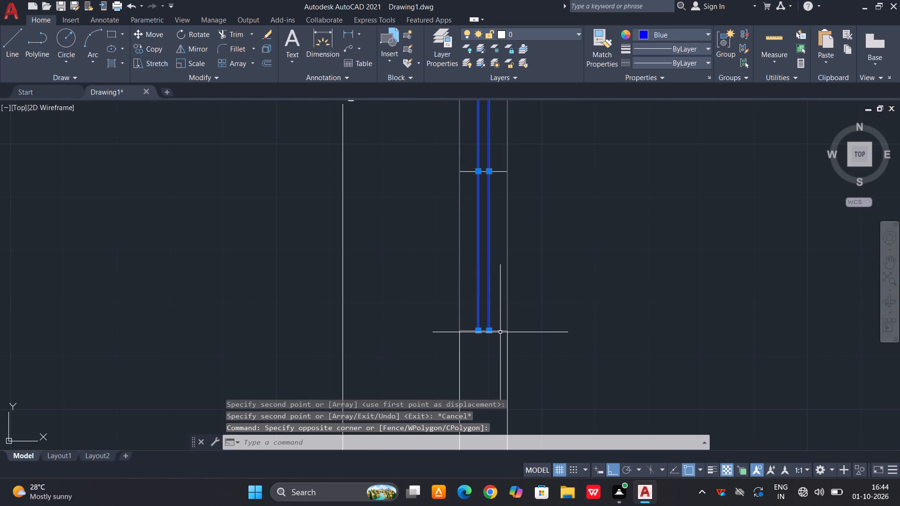
click(500, 332)
key(c)
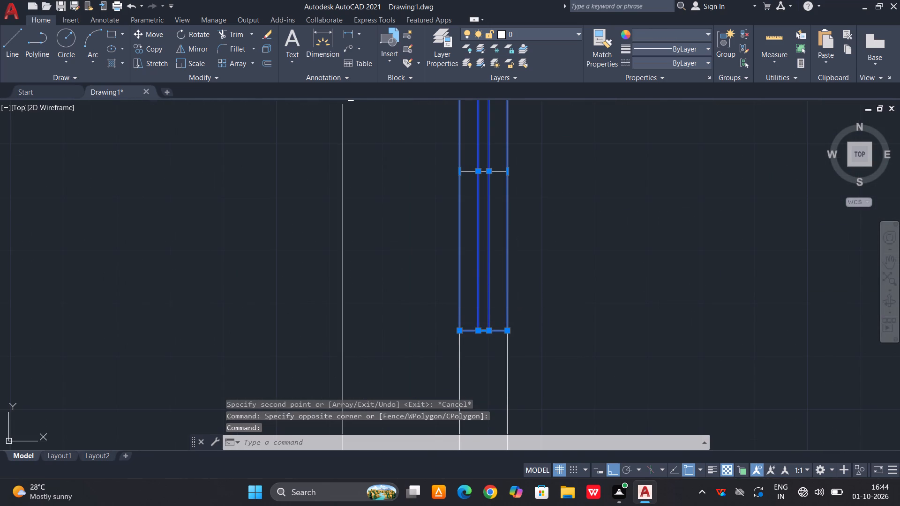
key(o)
key(space)
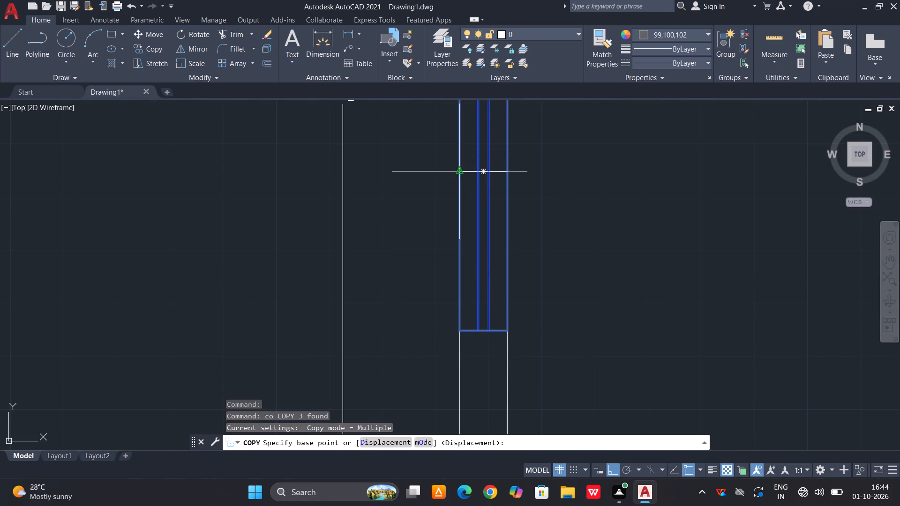
click(460, 173)
scroll(481, 241, down, 8)
scroll(487, 227, up, 4)
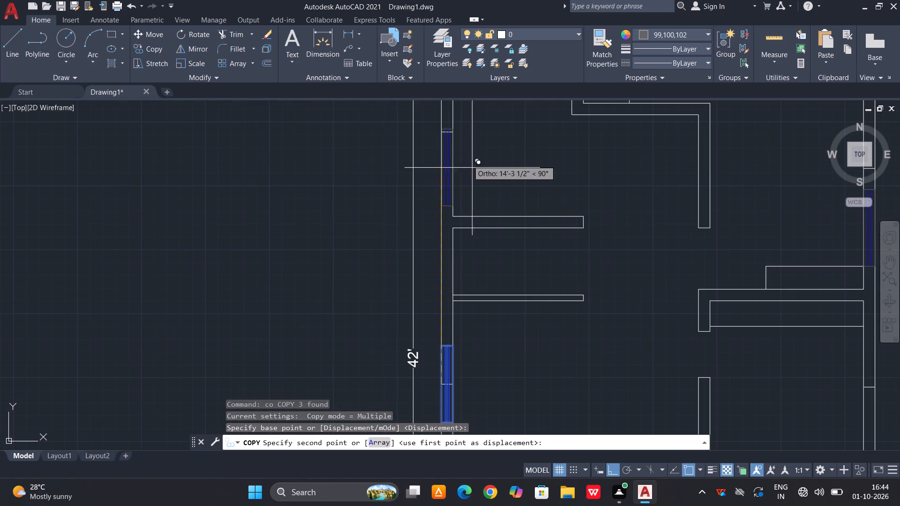
scroll(436, 125, up, 3)
click(449, 154)
Place another copy of the window on the centre mark in the right outer wall, in the room below the counter.
scroll(448, 154, down, 2)
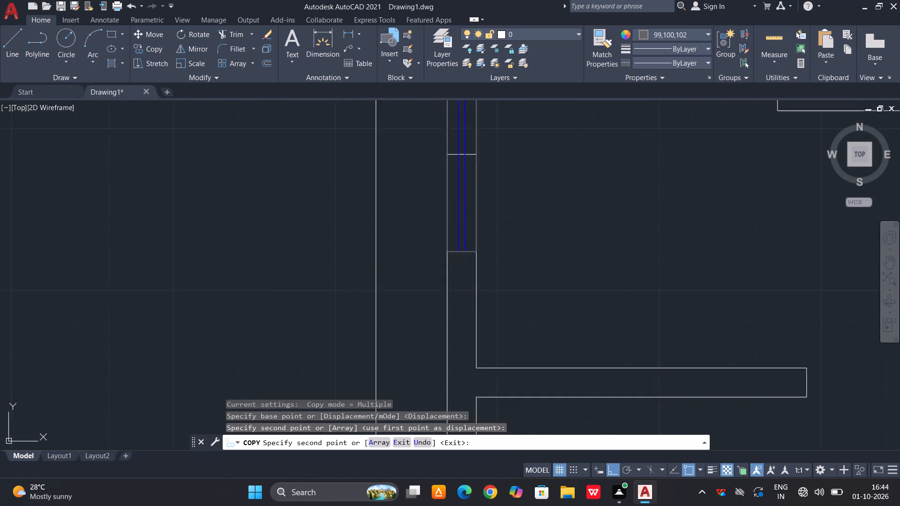
scroll(448, 154, down, 5)
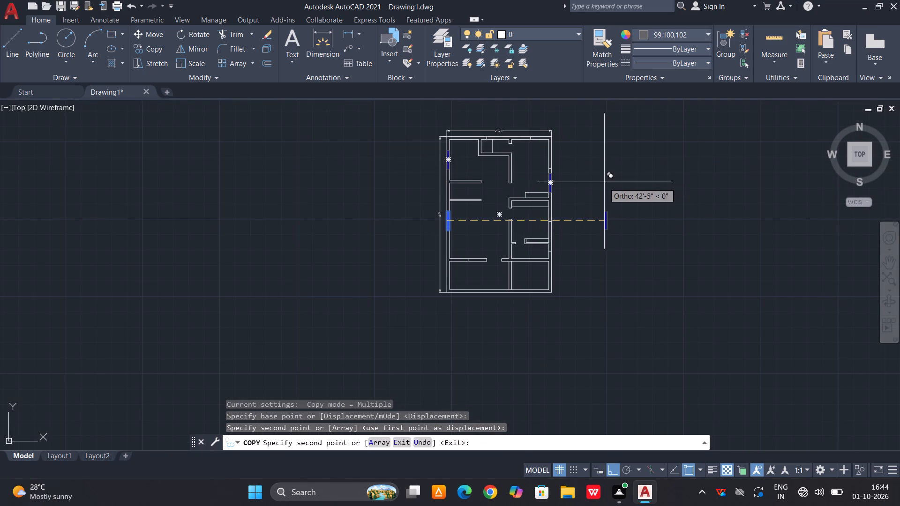
scroll(560, 247, up, 2)
scroll(527, 186, up, 1)
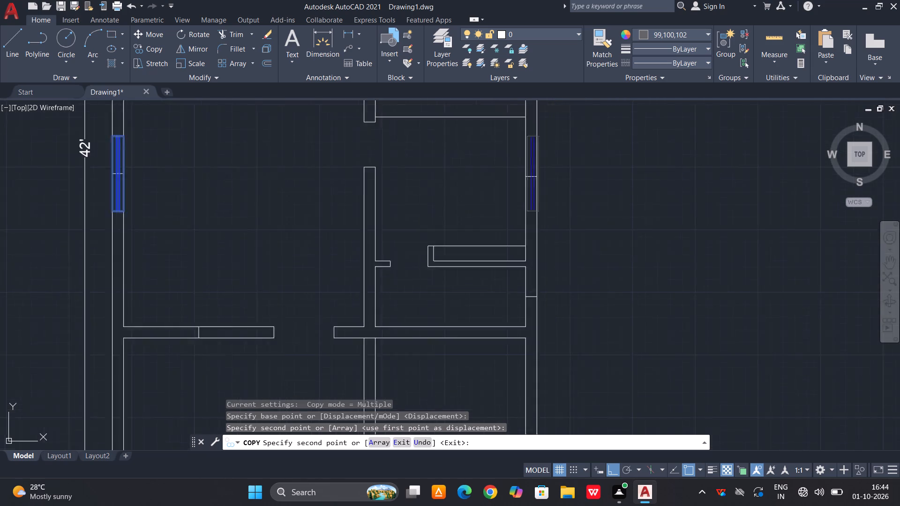
scroll(527, 186, up, 2)
click(521, 161)
Place a spare copy of the window in the empty space outside the plan's right wall and end the copying.
scroll(510, 209, down, 3)
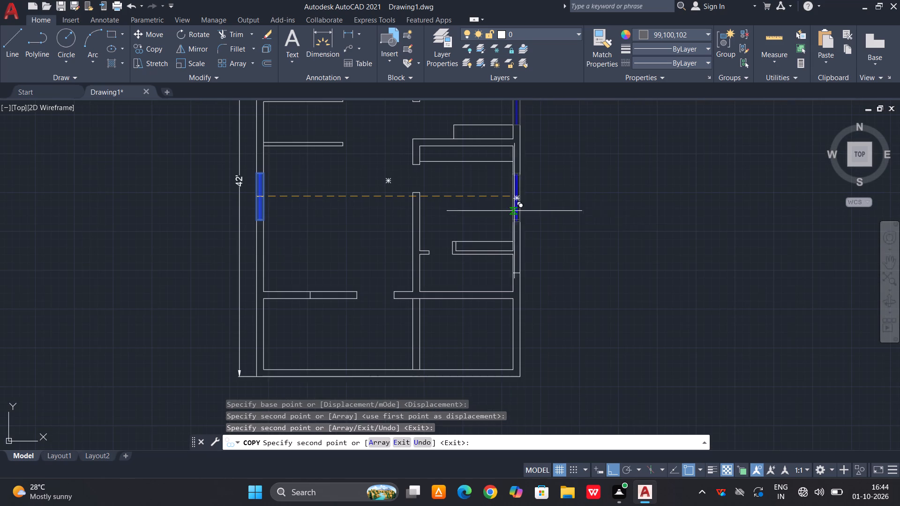
click(566, 208)
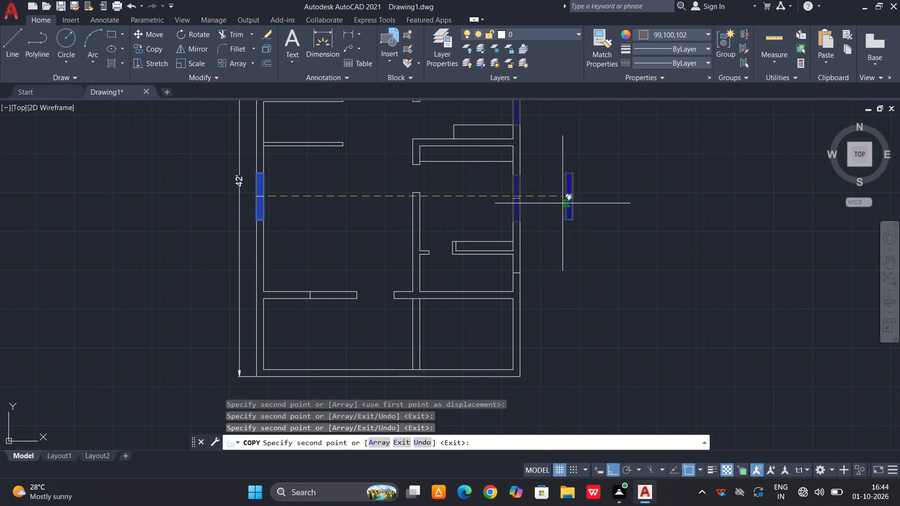
key(Escape)
Rotate the spare window outside the right wall 90° clockwise about its upper left corner so it lies horizontally.
scroll(534, 215, down, 1)
middle_drag(490, 124, 475, 205)
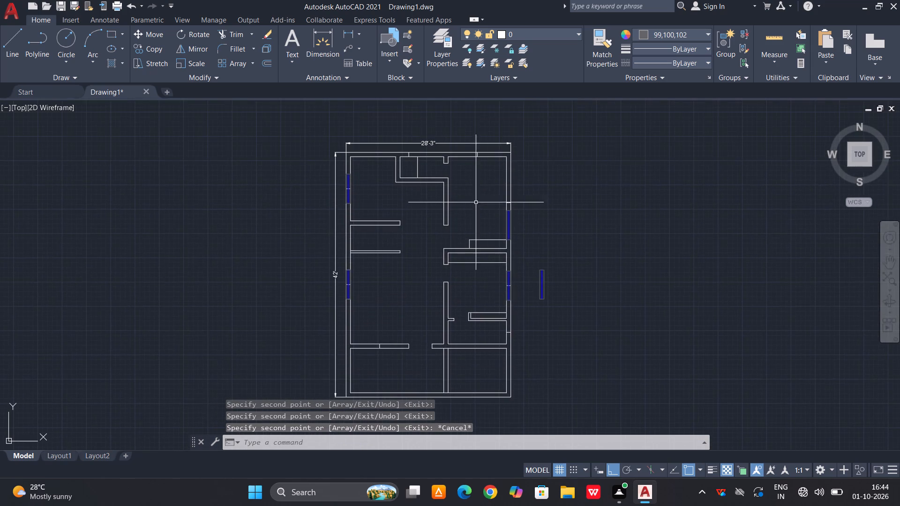
scroll(484, 160, up, 1)
scroll(505, 134, down, 1)
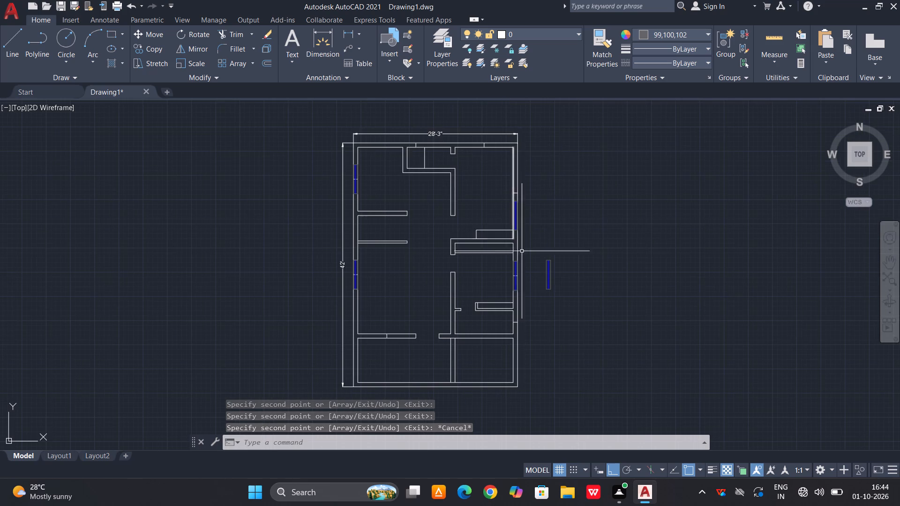
scroll(522, 255, up, 1)
drag(581, 233, 576, 247)
click(548, 326)
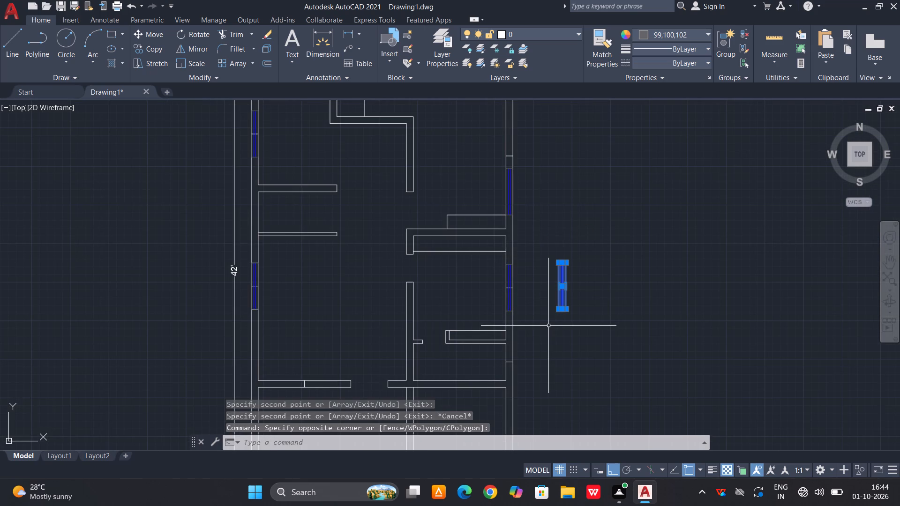
text(ro)
key(space)
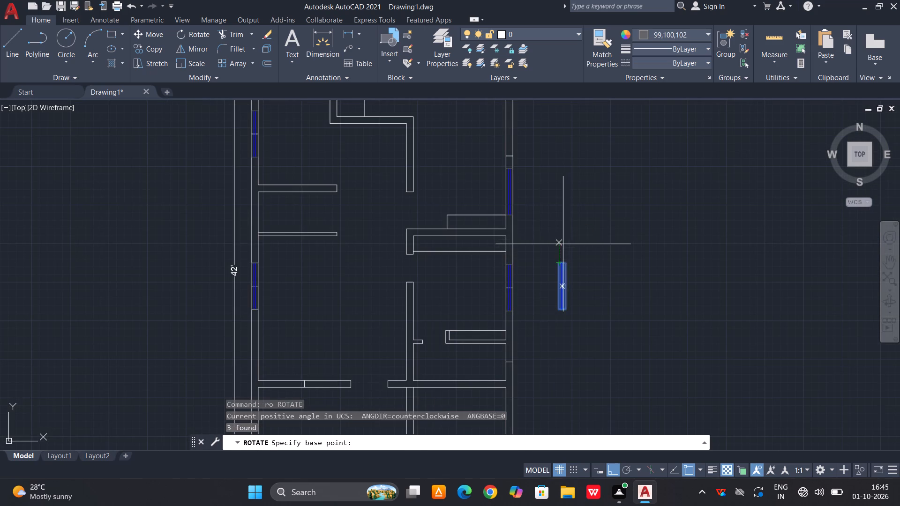
click(555, 262)
click(529, 332)
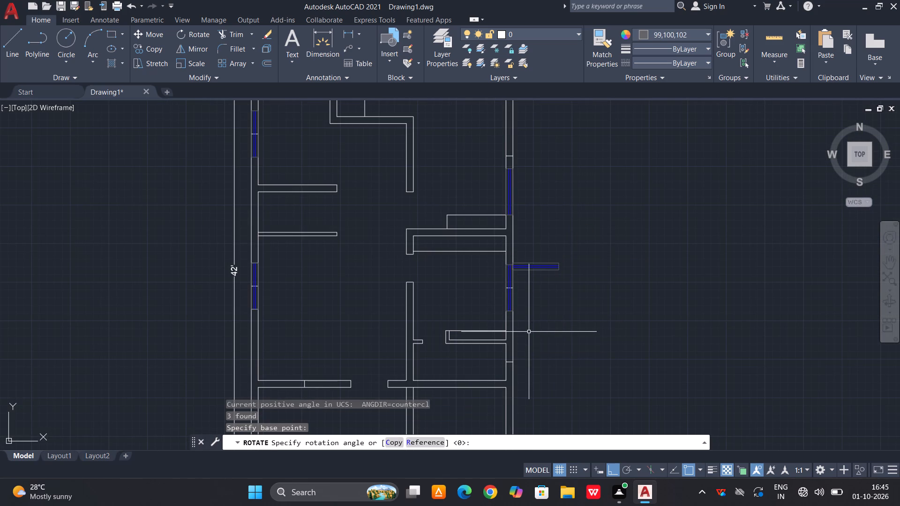
Move the horizontal window by its lower side's midpoint onto the centre mark in the lower left horizontal wall.
scroll(532, 273, up, 3)
drag(575, 190, 562, 217)
click(534, 274)
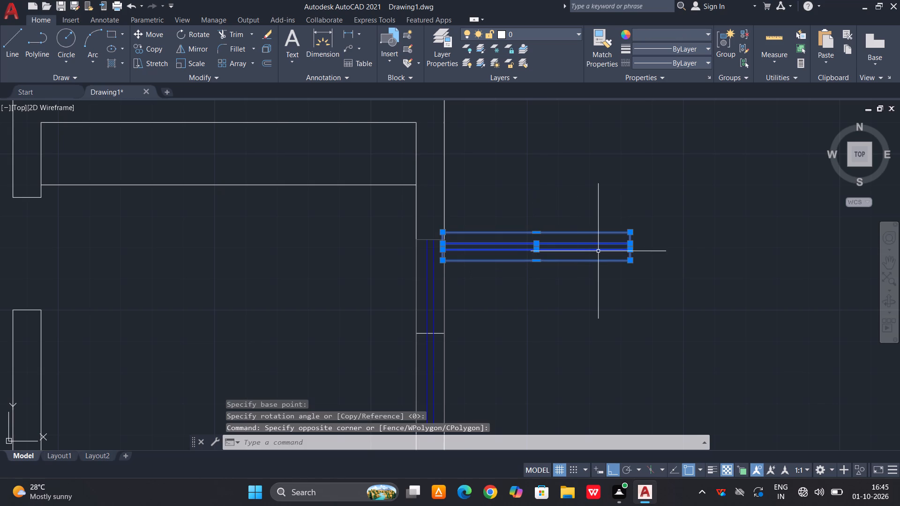
key(m)
key(space)
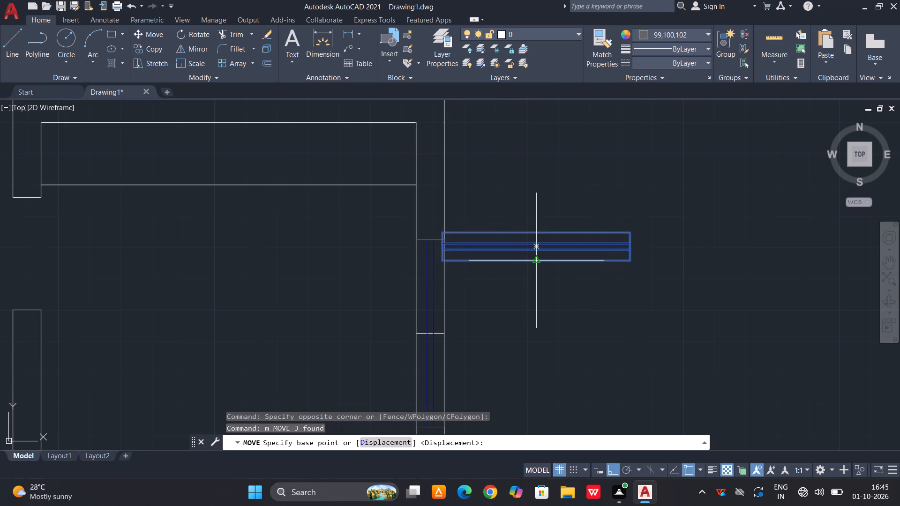
click(534, 261)
scroll(598, 210, down, 4)
scroll(462, 296, up, 3)
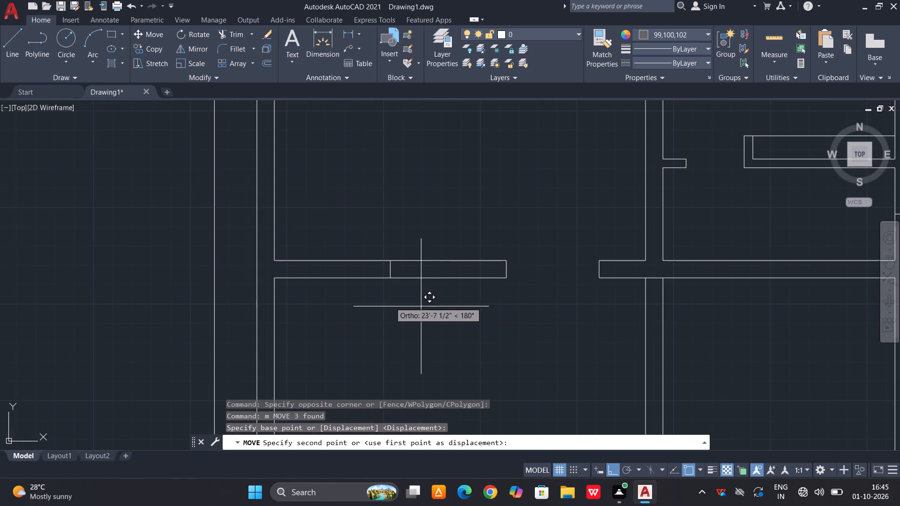
scroll(362, 290, up, 3)
click(470, 244)
scroll(450, 302, down, 3)
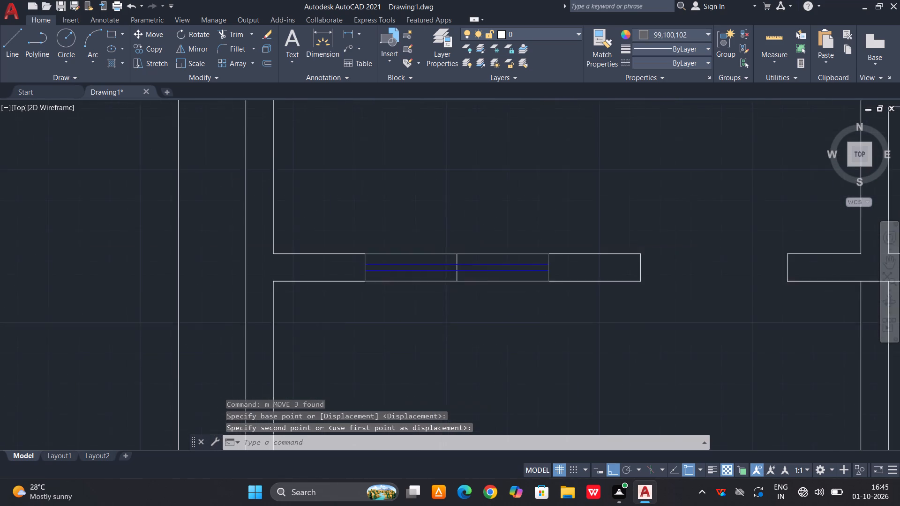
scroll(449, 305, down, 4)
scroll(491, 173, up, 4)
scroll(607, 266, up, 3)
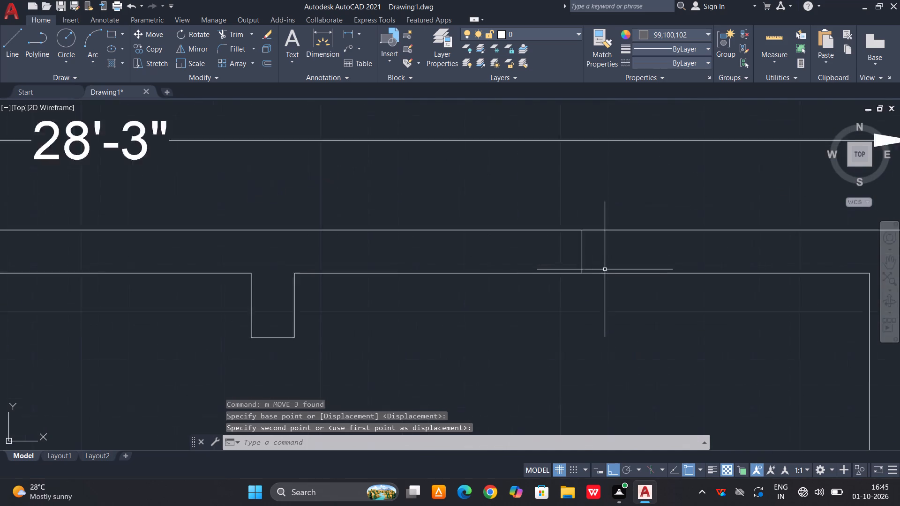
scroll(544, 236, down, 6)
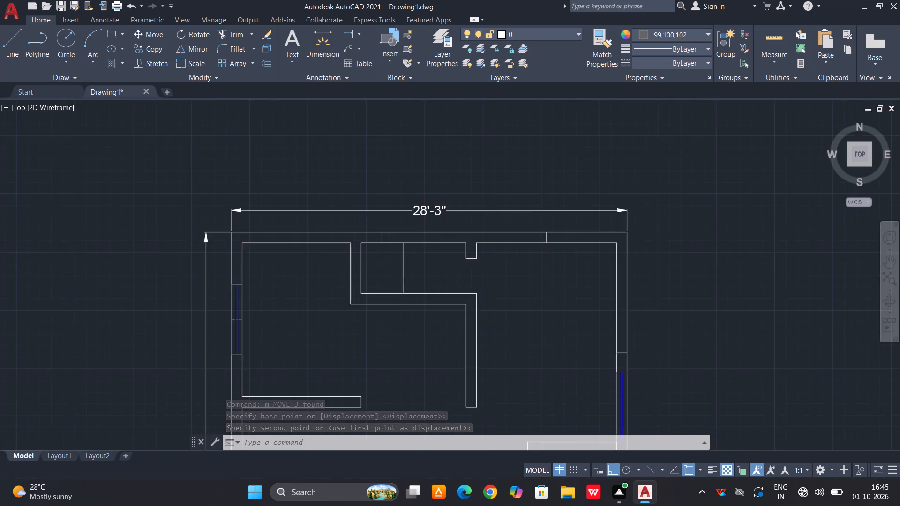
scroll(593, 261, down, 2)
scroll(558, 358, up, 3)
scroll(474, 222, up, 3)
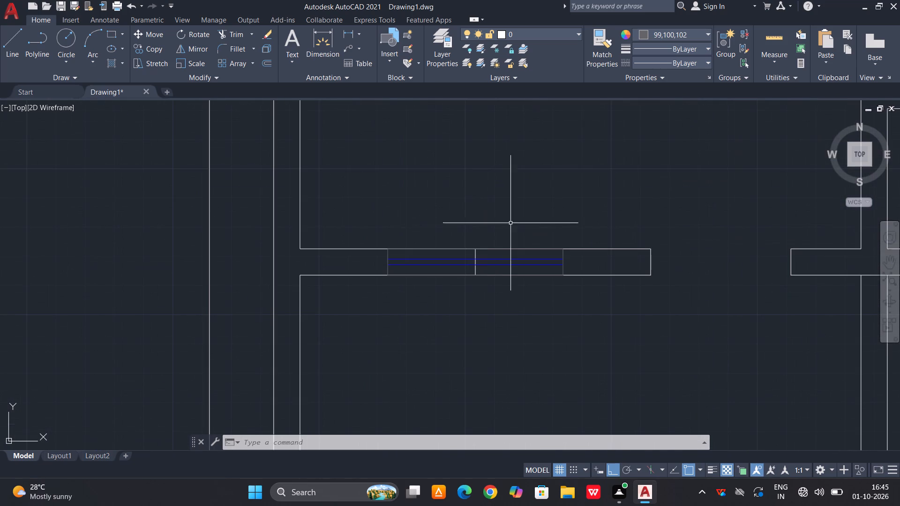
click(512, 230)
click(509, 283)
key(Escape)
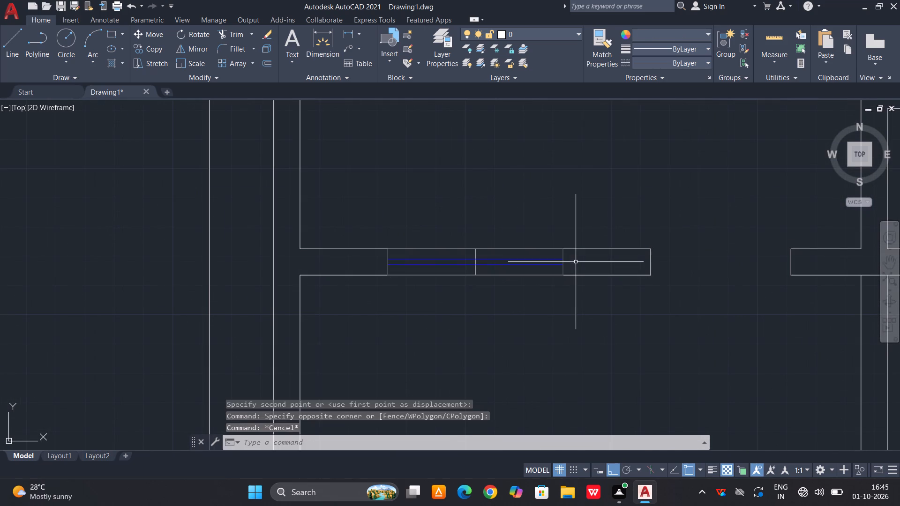
Copy the horizontal window from its lower side's midpoint to the centre mark in the top outer wall, above the upper right room.
click(576, 261)
scroll(527, 266, up, 4)
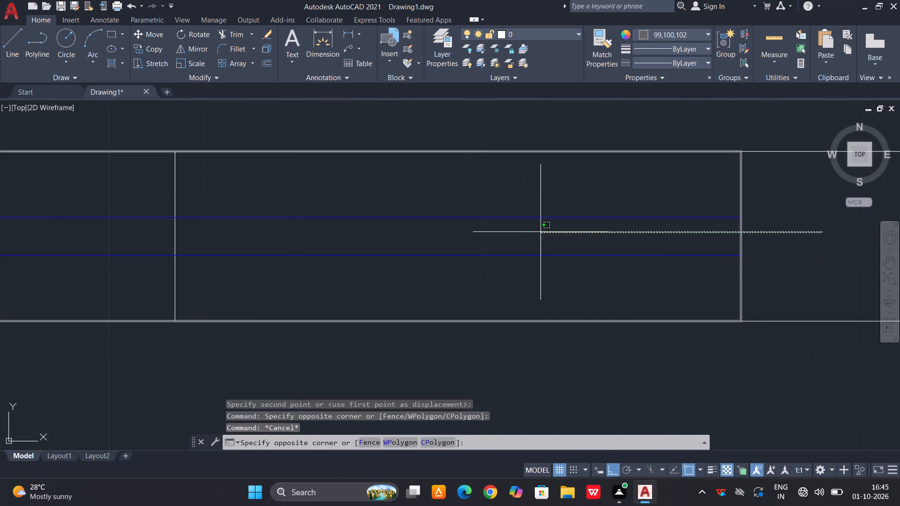
click(556, 201)
drag(600, 252, 596, 257)
click(576, 275)
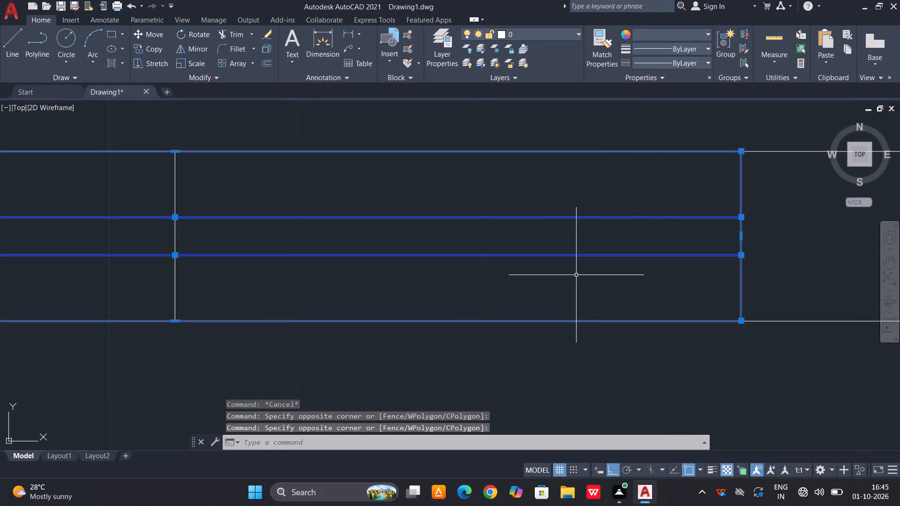
key(c)
key(o)
key(space)
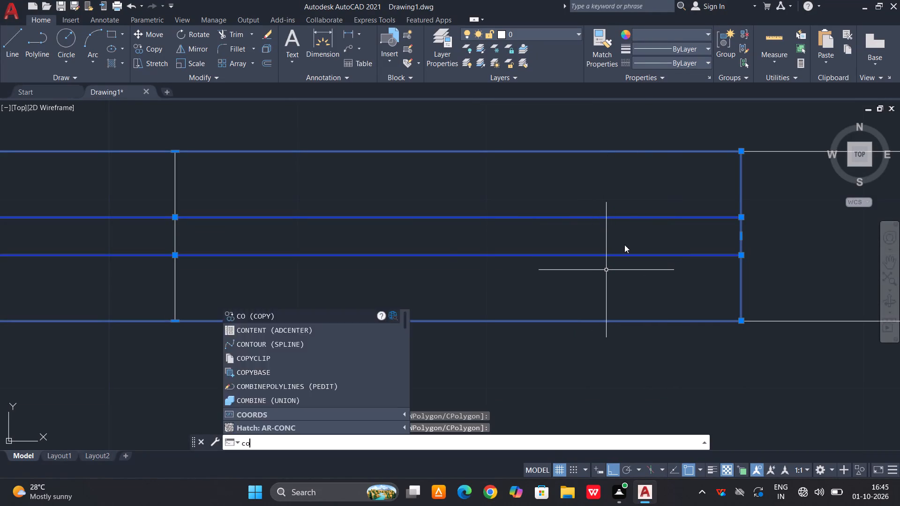
scroll(625, 246, down, 2)
click(449, 277)
scroll(447, 298, down, 4)
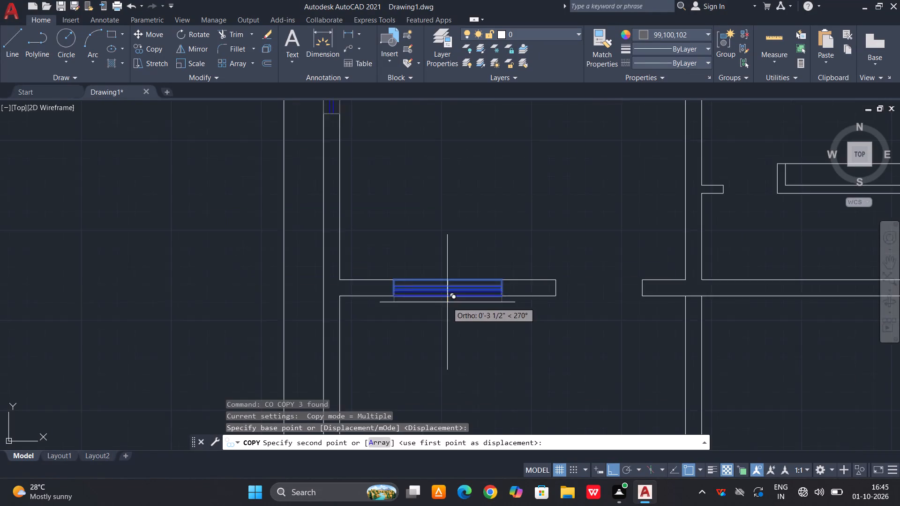
scroll(447, 302, down, 3)
scroll(557, 104, up, 3)
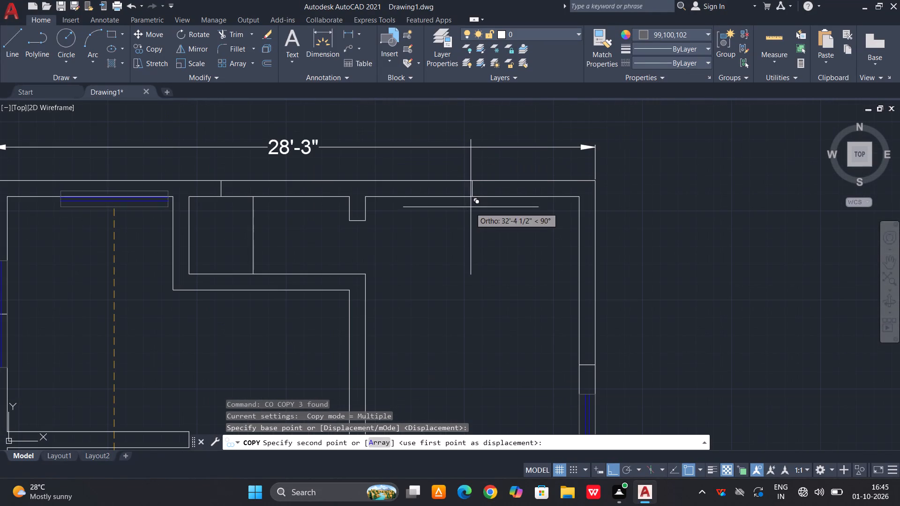
click(473, 200)
scroll(598, 194, down, 2)
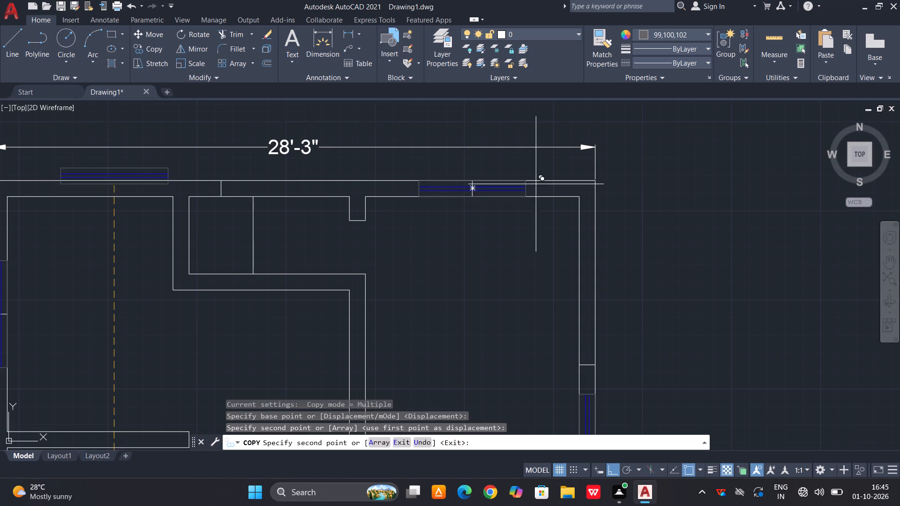
scroll(598, 194, down, 1)
key(Escape)
scroll(524, 203, up, 3)
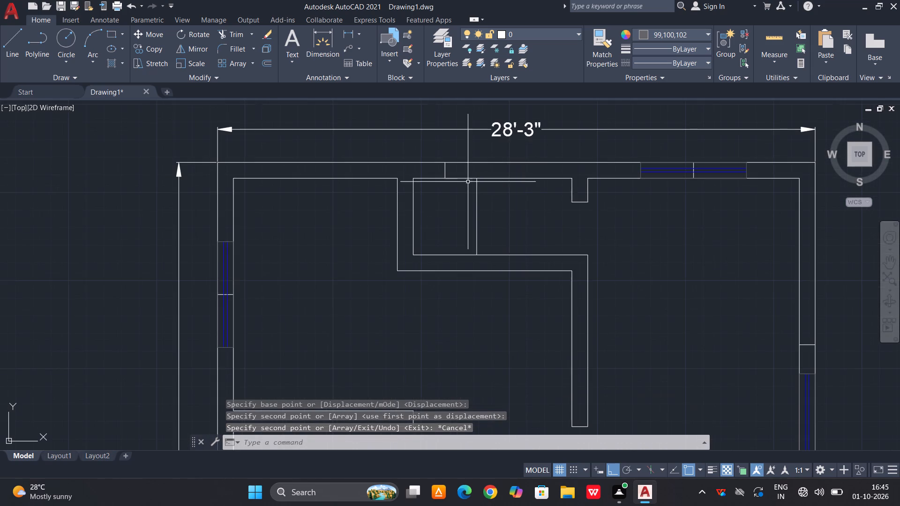
Offset the centre mark in the top outer wall, above the small upper middle room, by 1' to both sides.
middle_drag(467, 182, 477, 250)
key(Escape)
text(o 1')
key(space)
scroll(464, 238, up, 3)
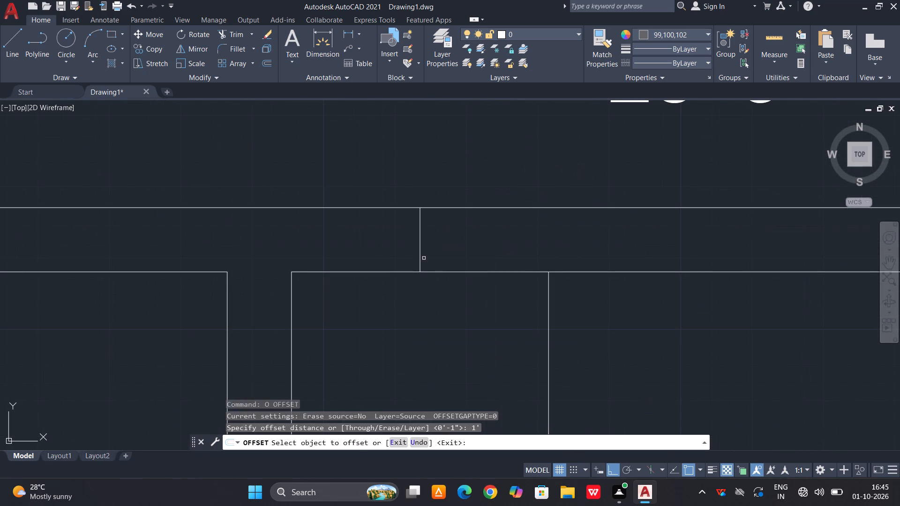
click(421, 265)
click(462, 256)
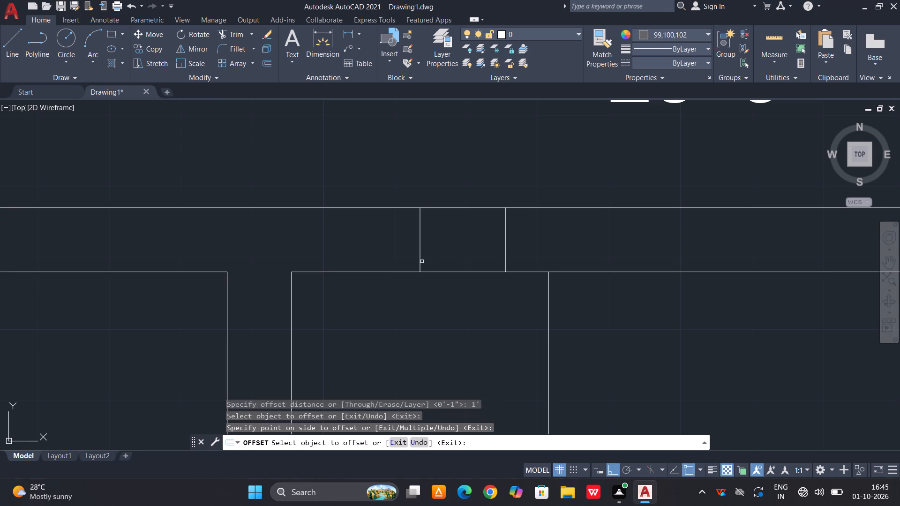
click(422, 261)
click(420, 251)
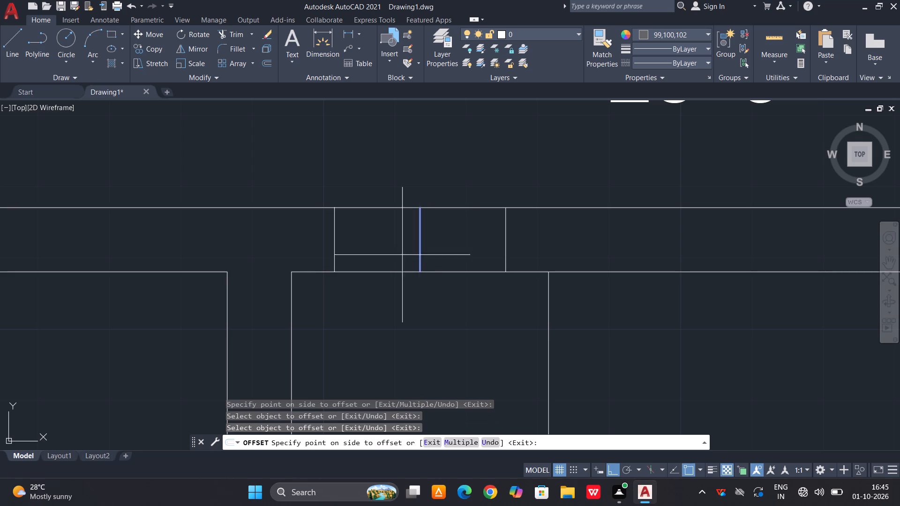
click(391, 256)
Offset the centre mark in the lower part of the right outer wall by 1' both above and below, and end the offset.
scroll(427, 236, down, 4)
middle_drag(542, 293, 544, 196)
scroll(557, 185, down, 1)
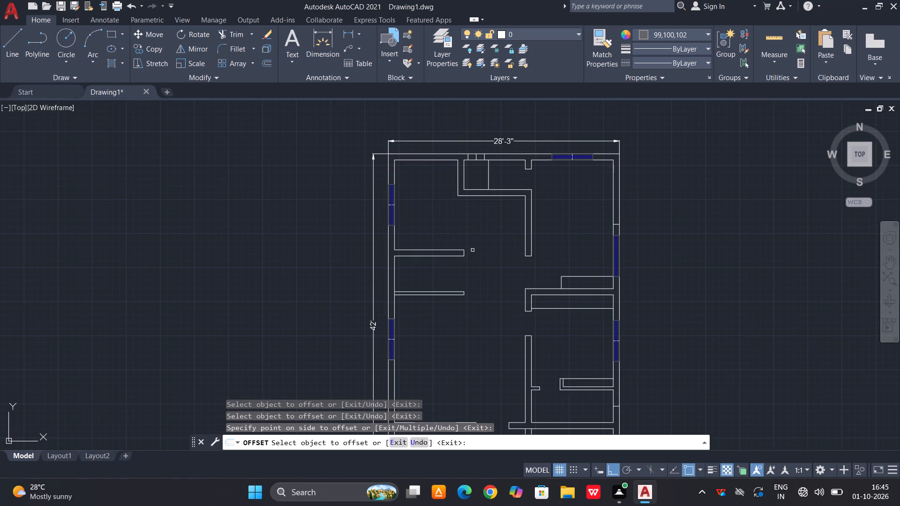
scroll(472, 251, down, 2)
scroll(502, 296, up, 1)
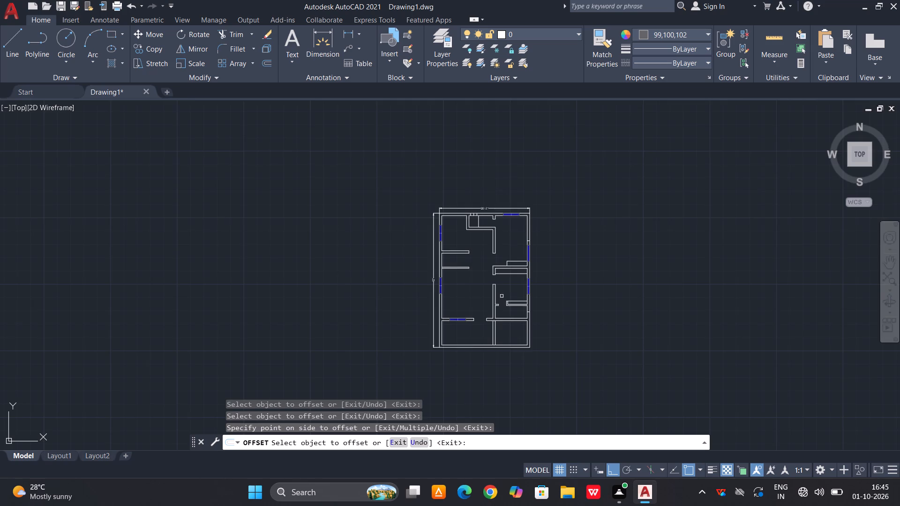
scroll(511, 300, up, 1)
scroll(555, 359, up, 3)
click(553, 249)
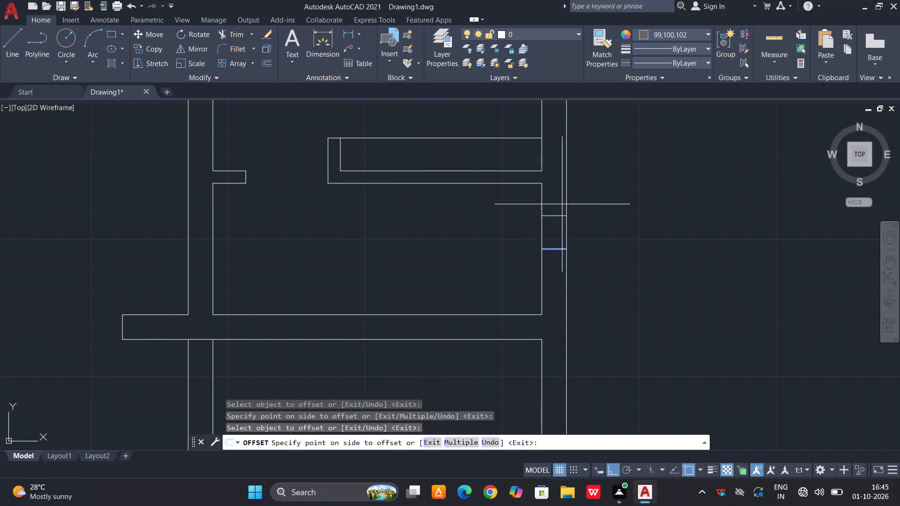
drag(562, 202, 563, 212)
click(554, 252)
click(555, 250)
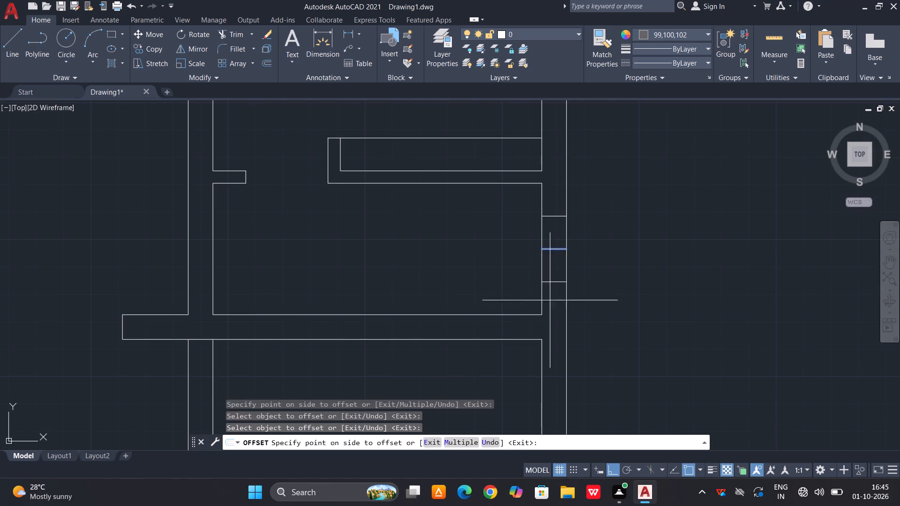
click(550, 300)
scroll(562, 293, down, 3)
scroll(506, 276, down, 2)
key(Escape)
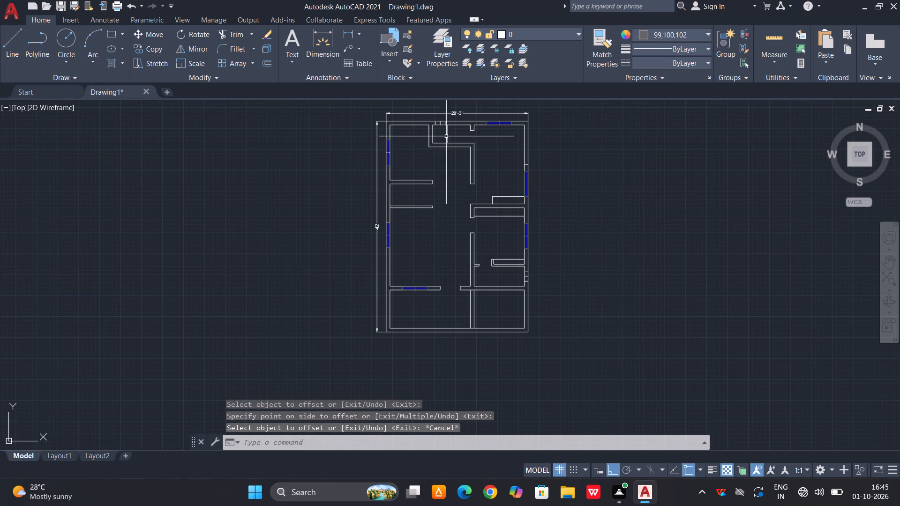
Draw a horizontal line through the middle of the small top wall opening, between the midpoints of its two outer marks.
scroll(446, 136, up, 1)
middle_drag(446, 135, 451, 203)
scroll(385, 189, up, 2)
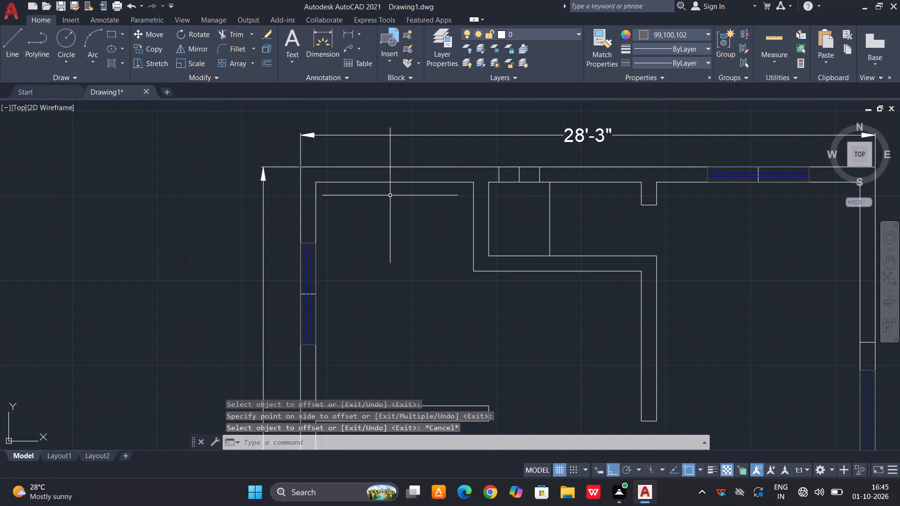
key(l)
key(space)
scroll(500, 160, up, 3)
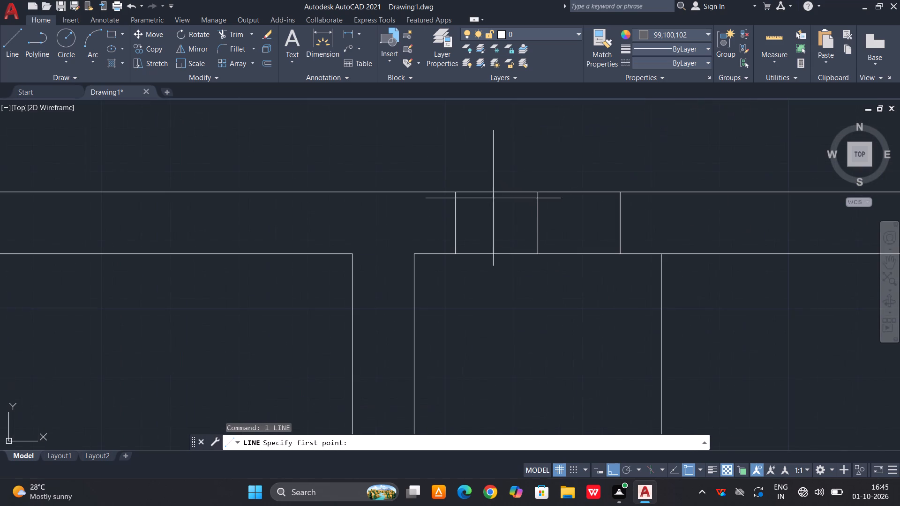
click(454, 224)
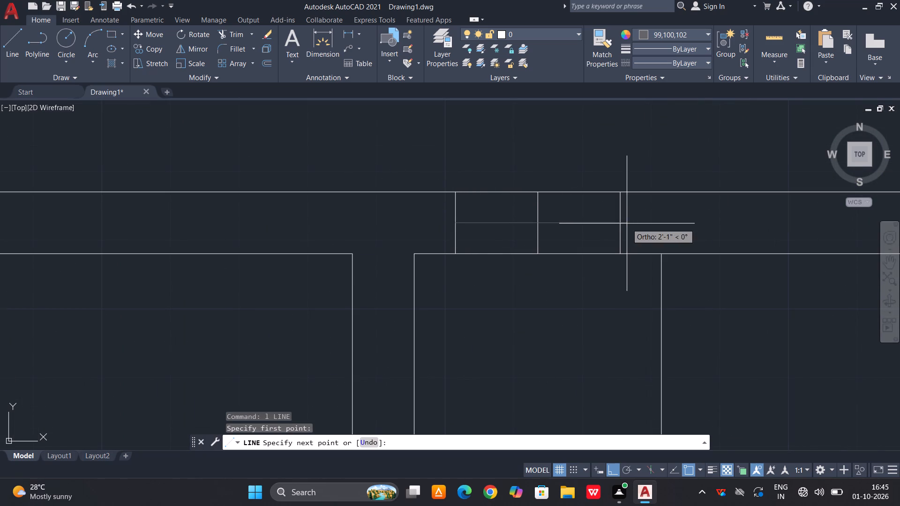
click(620, 223)
key(space)
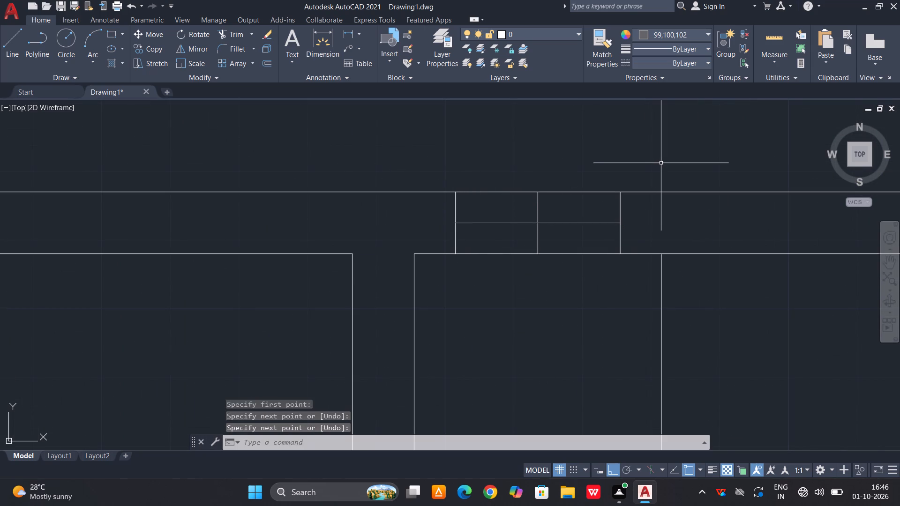
Offset the horizontal middle line of the small top wall opening by 1" both above and below.
text(o)
key(space)
text(1)
key(space)
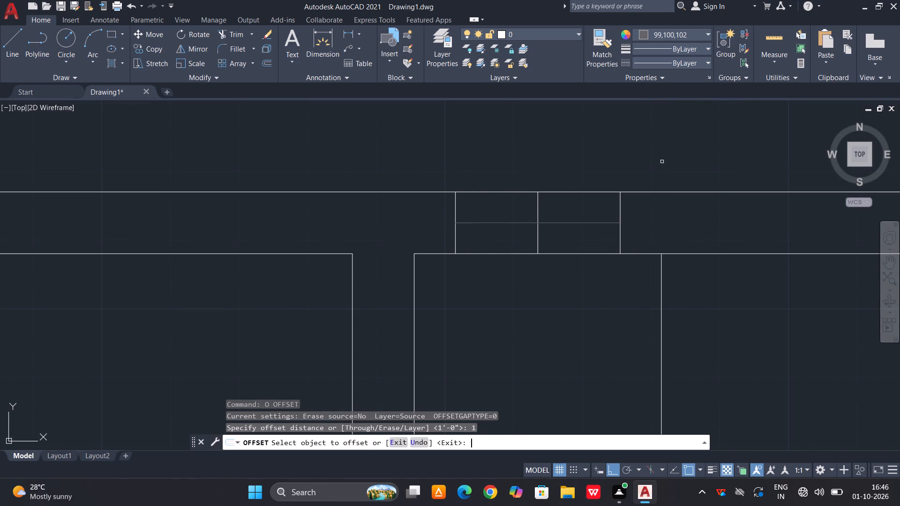
scroll(600, 221, up, 1)
click(596, 223)
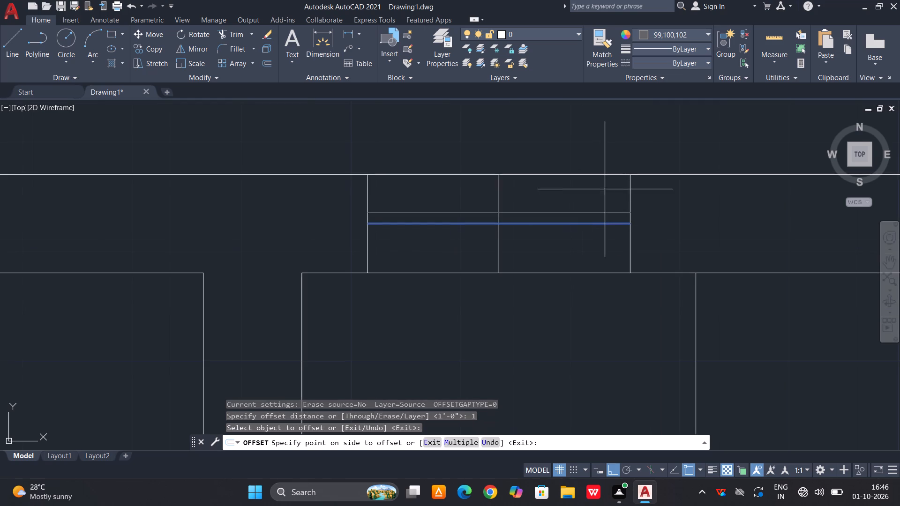
click(605, 198)
click(592, 225)
click(592, 223)
click(562, 280)
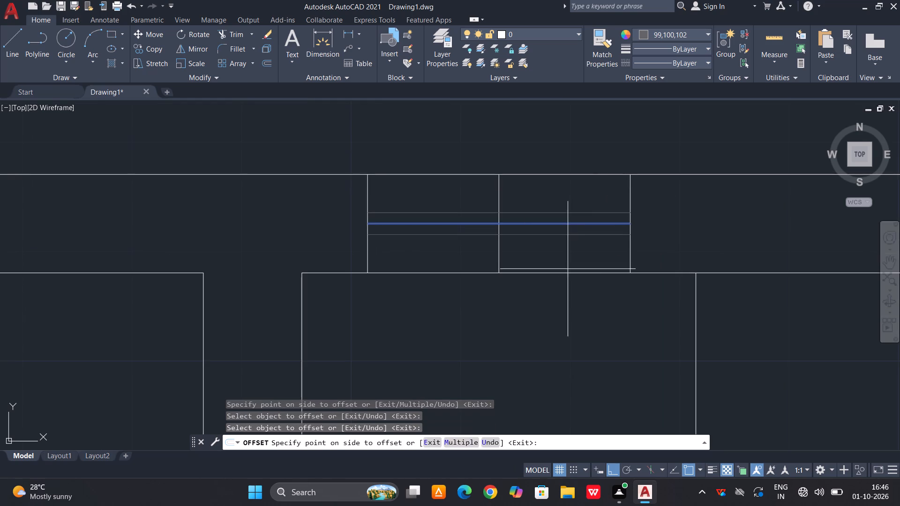
key(Escape)
Delete the original middle line between the two offset lines in the small top wall opening.
click(586, 223)
key(Delete)
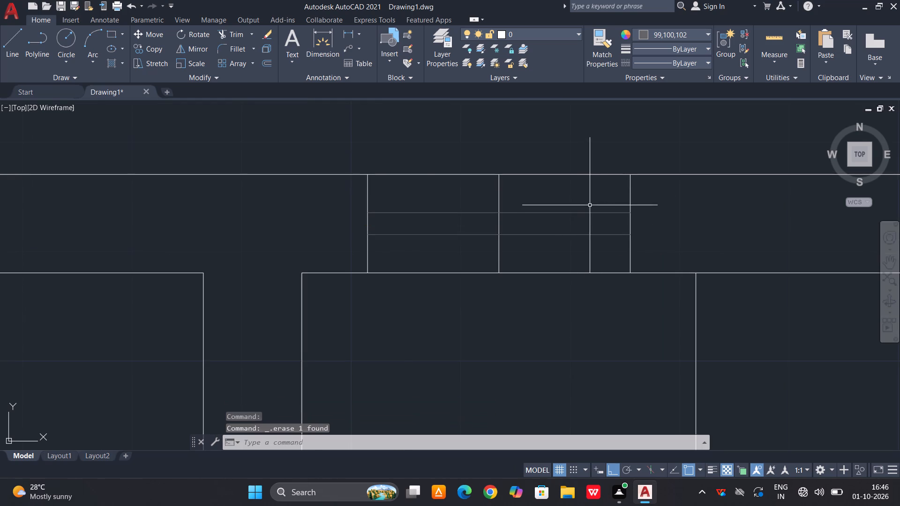
Change the colour of the two horizontal lines in the small top wall opening to Cyan.
drag(596, 196, 596, 200)
click(567, 248)
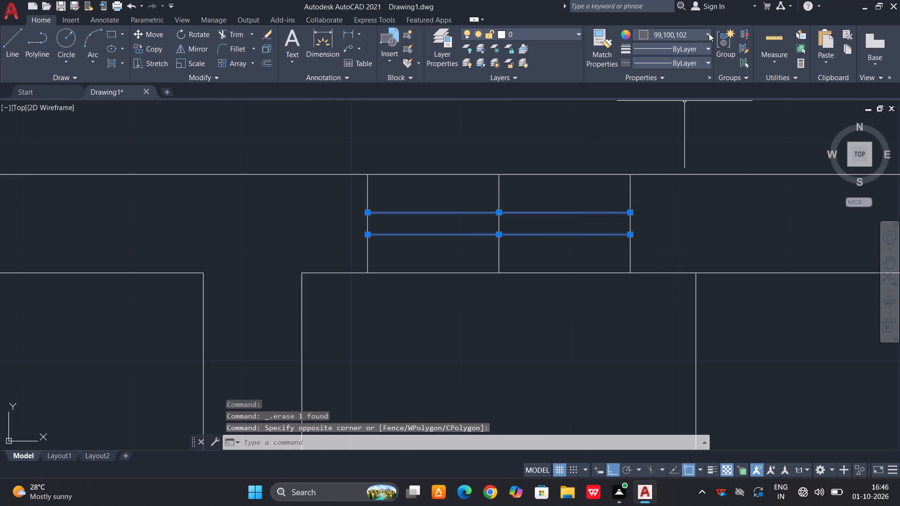
click(709, 33)
click(673, 156)
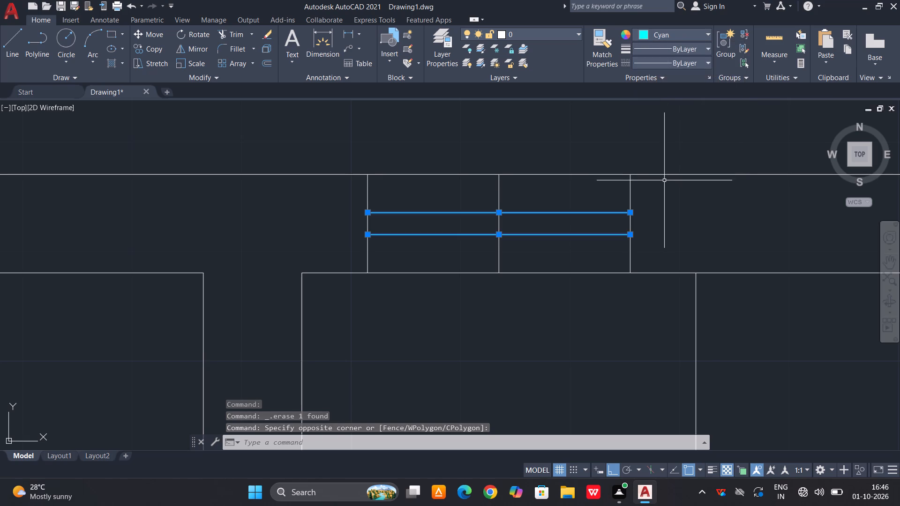
key(Escape)
Draw a rectangle around the small top wall opening, from its upper left corner to its lower right corner.
text(re)
key(c)
key(space)
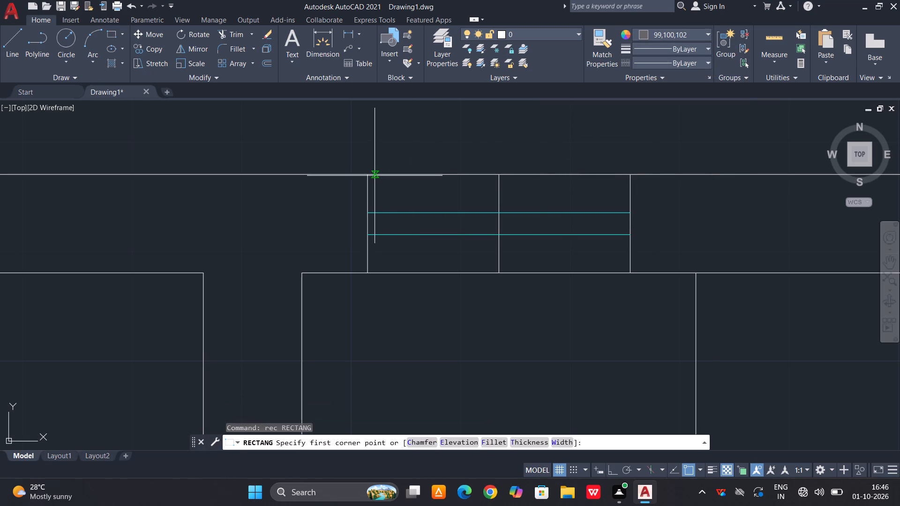
click(367, 175)
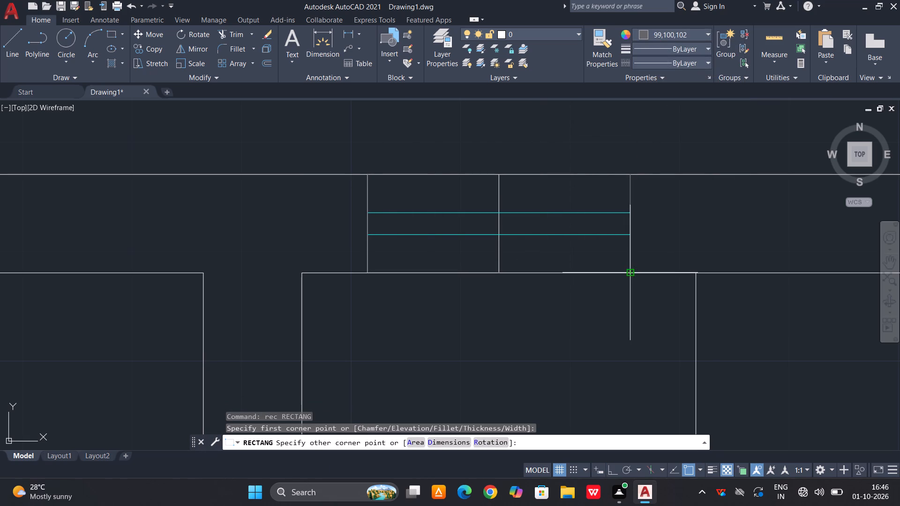
click(632, 269)
scroll(639, 198, up, 1)
key(Escape)
Copy the small cyan-lined window to the empty space just above the top outer wall.
click(633, 171)
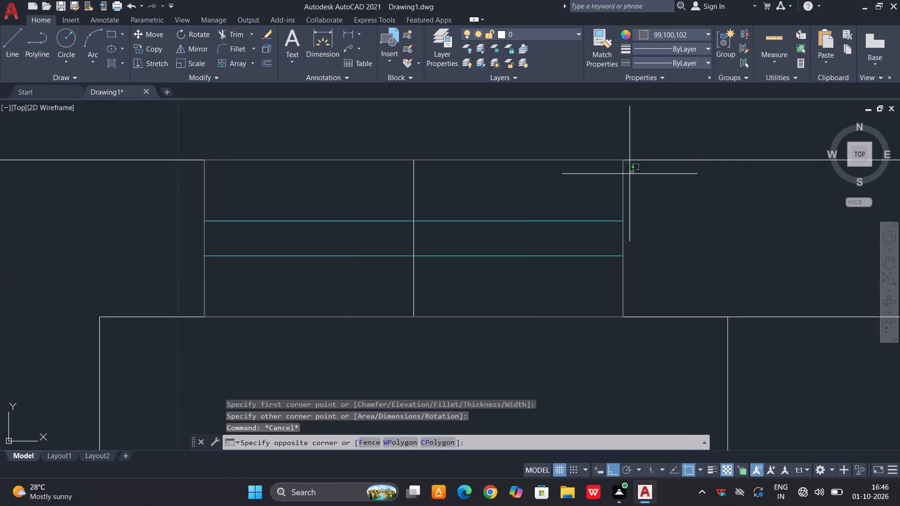
click(606, 187)
click(589, 206)
click(521, 282)
text(co)
key(space)
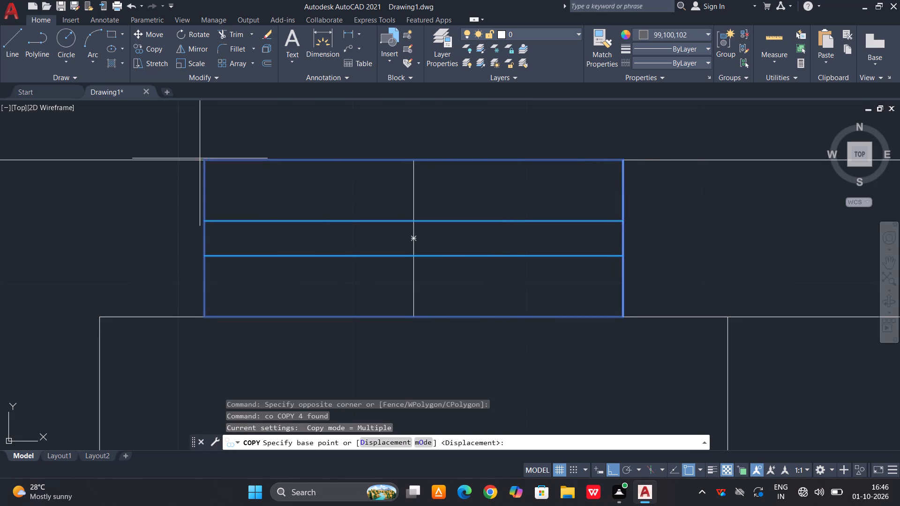
click(199, 158)
scroll(249, 249, down, 2)
scroll(260, 205, down, 2)
scroll(285, 156, up, 2)
click(292, 141)
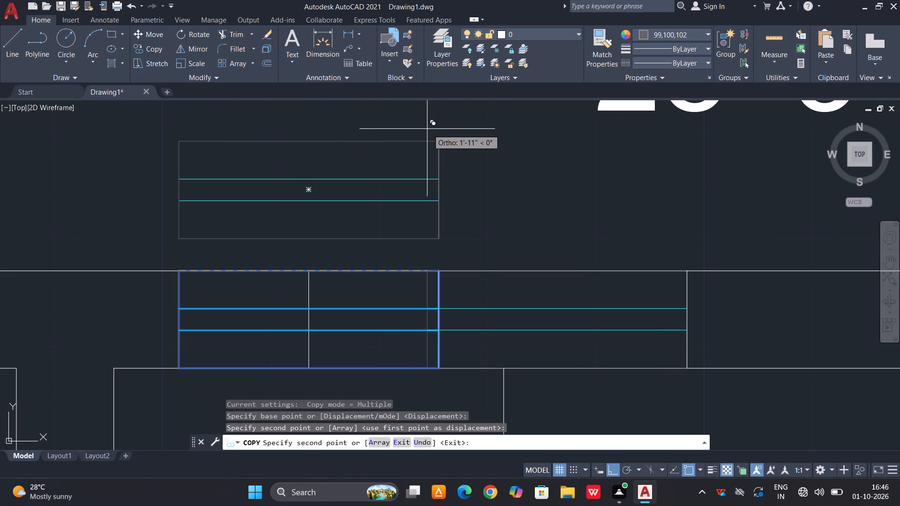
key(Escape)
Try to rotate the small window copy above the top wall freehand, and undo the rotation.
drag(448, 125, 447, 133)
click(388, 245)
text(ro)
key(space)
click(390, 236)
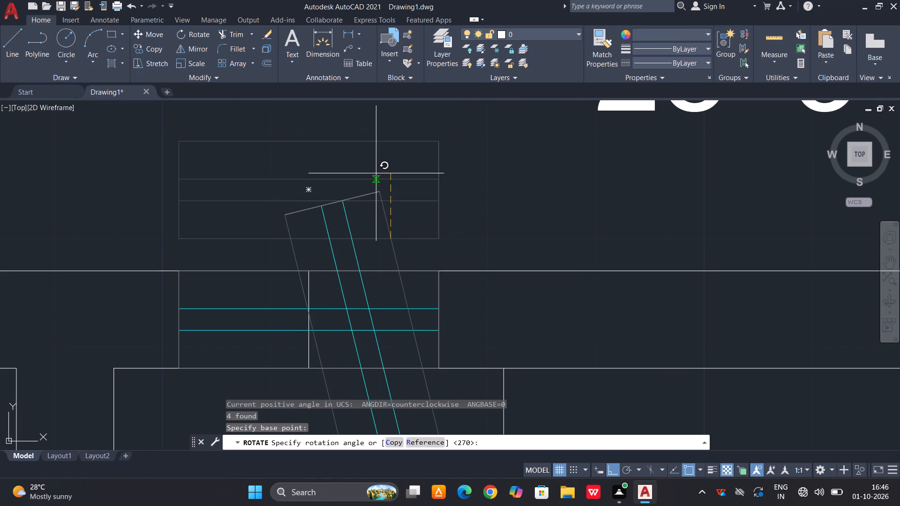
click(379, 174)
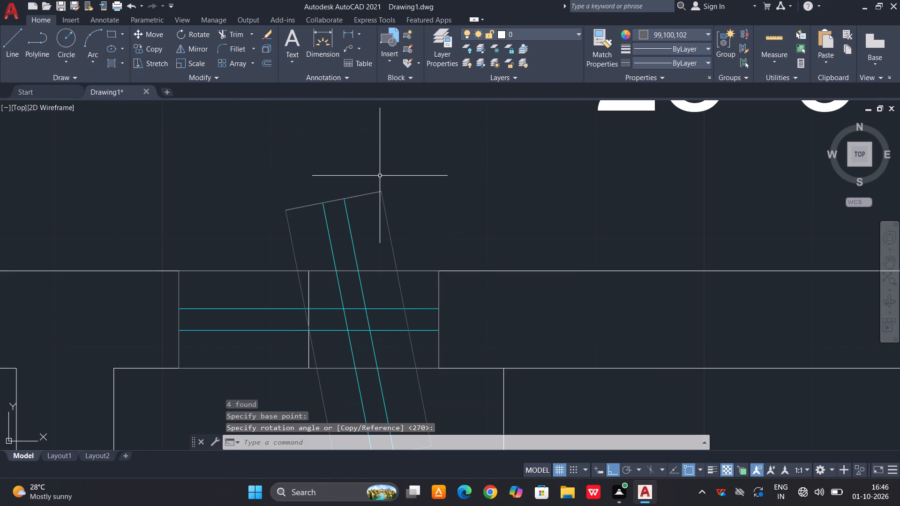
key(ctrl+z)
Rotate the small window copy above the top wall 90° counterclockwise so it stands vertically.
drag(440, 125, 433, 151)
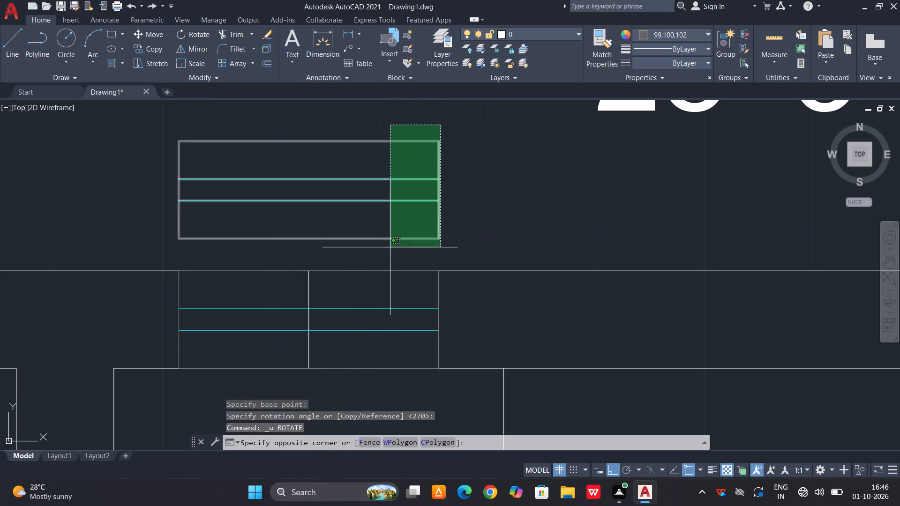
click(390, 247)
text(ro)
key(space)
click(401, 216)
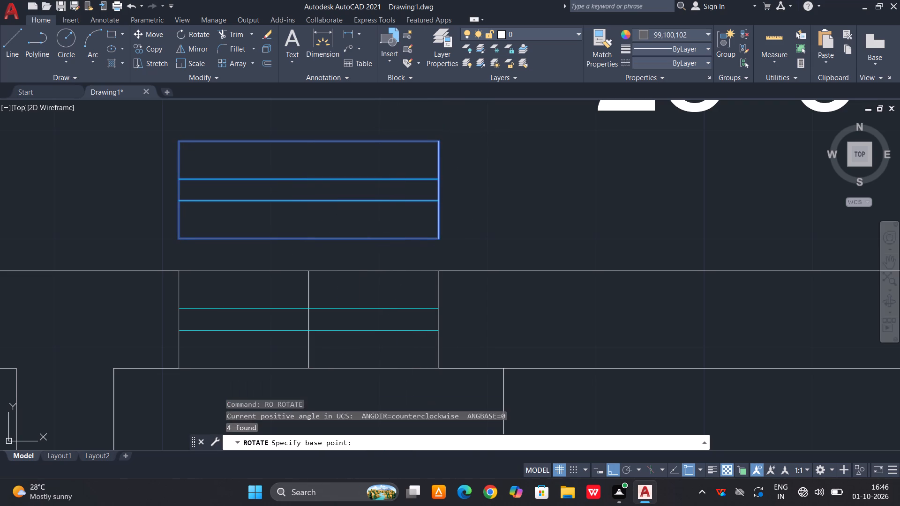
click(414, 133)
Move the vertical small window by its right side's midpoint onto the outer end of the centre mark in the lower right outer wall.
drag(438, 164, 430, 172)
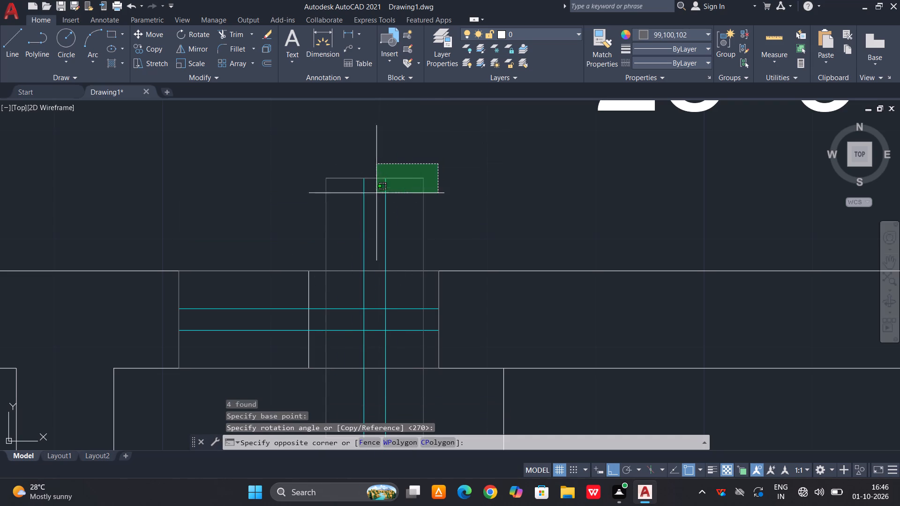
click(315, 209)
key(m)
key(space)
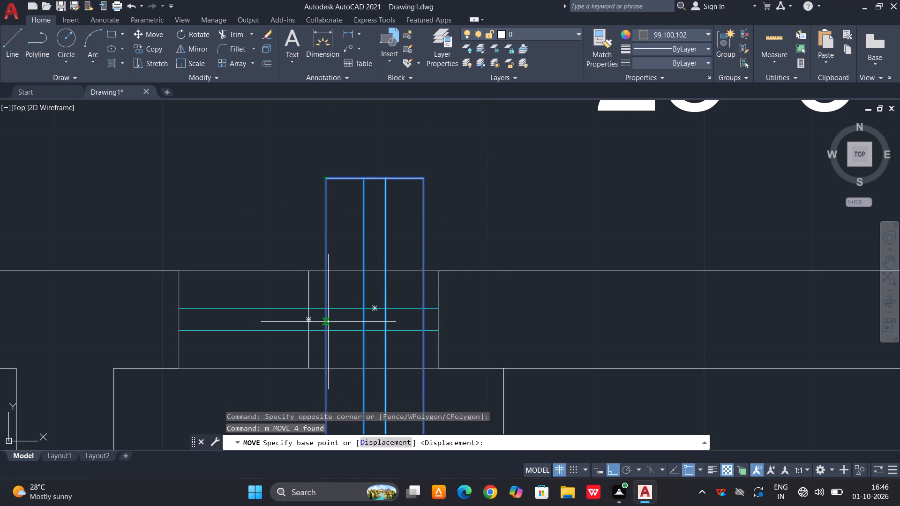
scroll(343, 325, down, 2)
scroll(331, 334, up, 3)
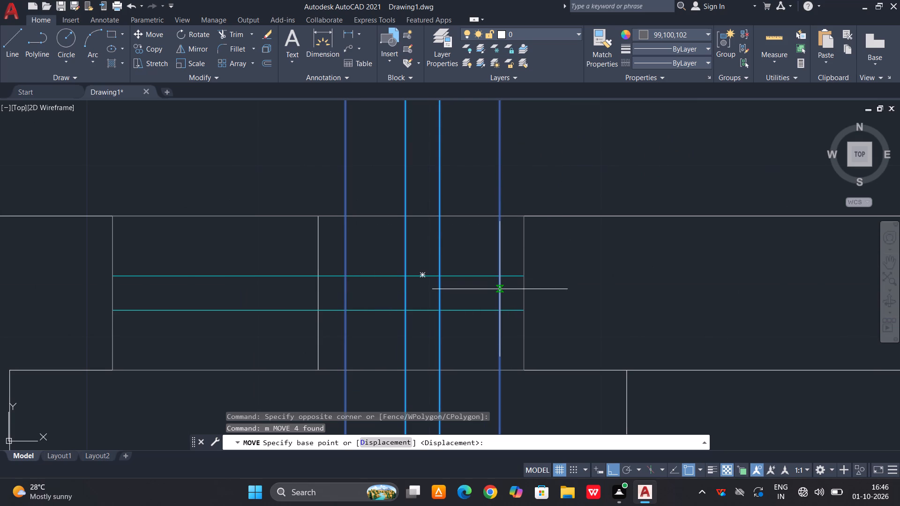
scroll(500, 290, down, 1)
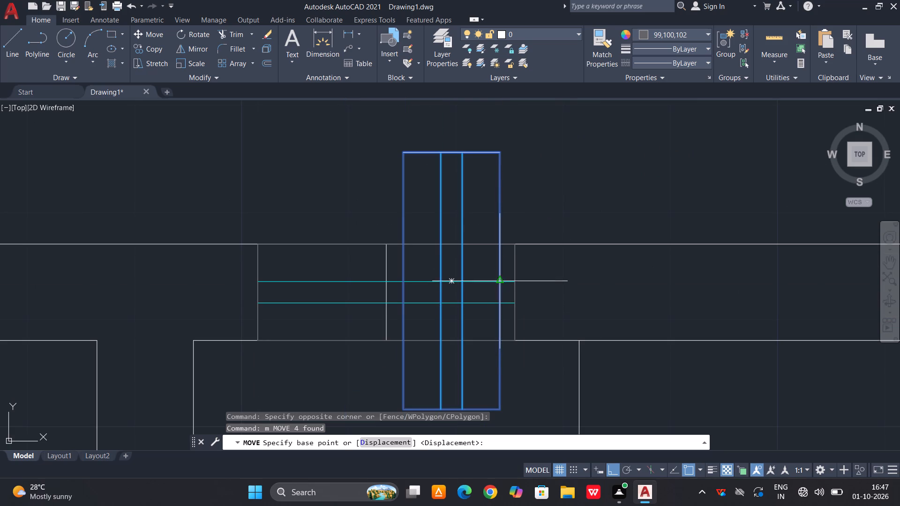
click(499, 279)
scroll(464, 242, down, 2)
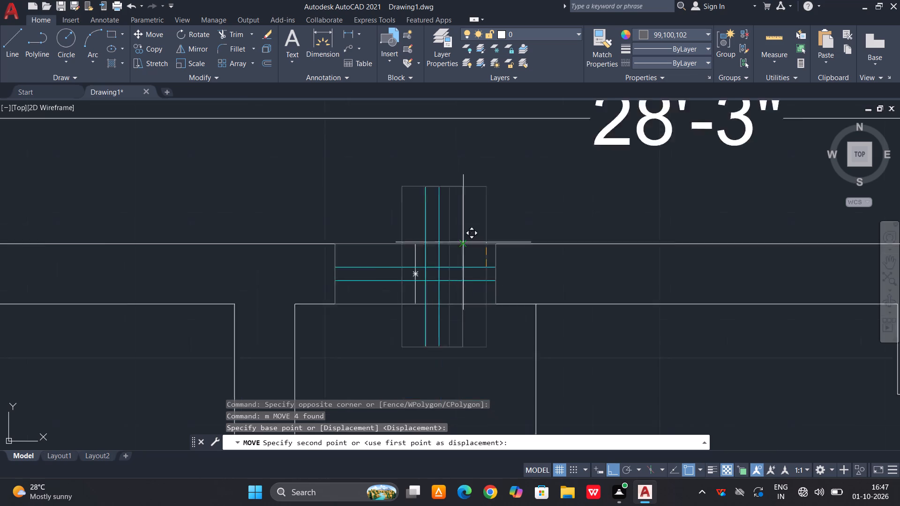
scroll(461, 243, down, 7)
scroll(492, 348, up, 3)
scroll(530, 308, up, 2)
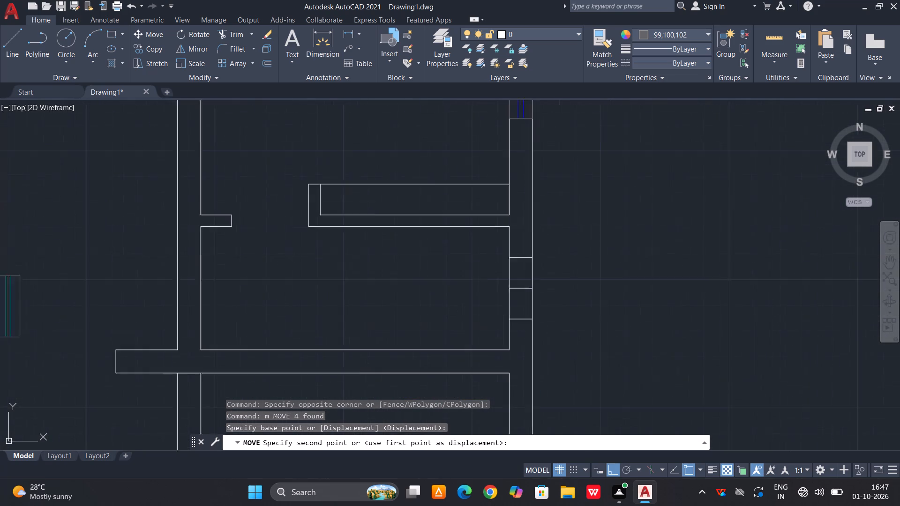
scroll(532, 305, up, 1)
click(530, 275)
scroll(509, 281, up, 2)
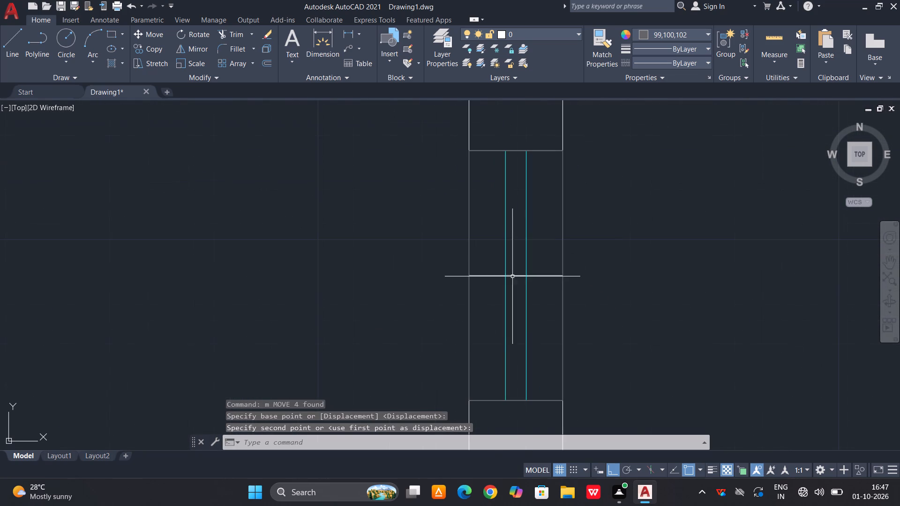
Erase the short white centre marks crossing the blue and cyan windows in the outer walls and the lower horizontal wall.
key(Escape)
click(543, 261)
click(534, 299)
scroll(551, 338, down, 5)
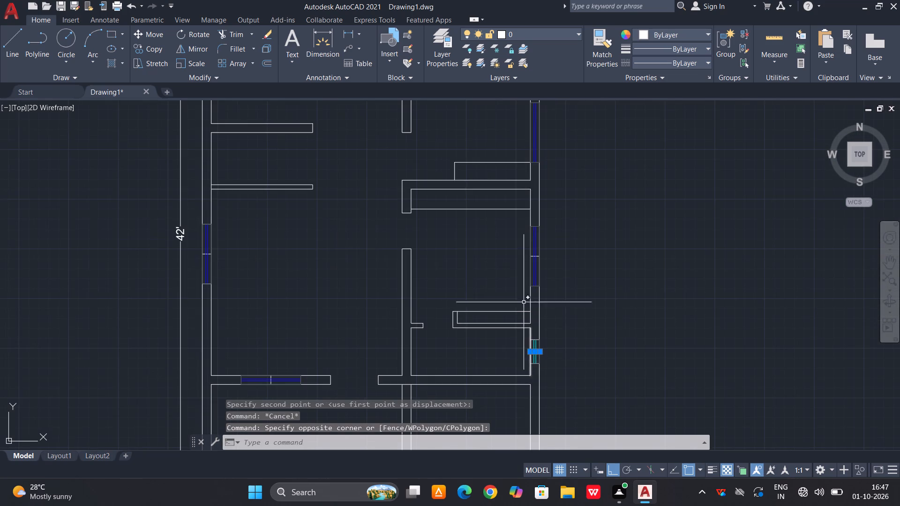
scroll(535, 249, up, 6)
click(551, 289)
click(529, 357)
scroll(546, 348, down, 2)
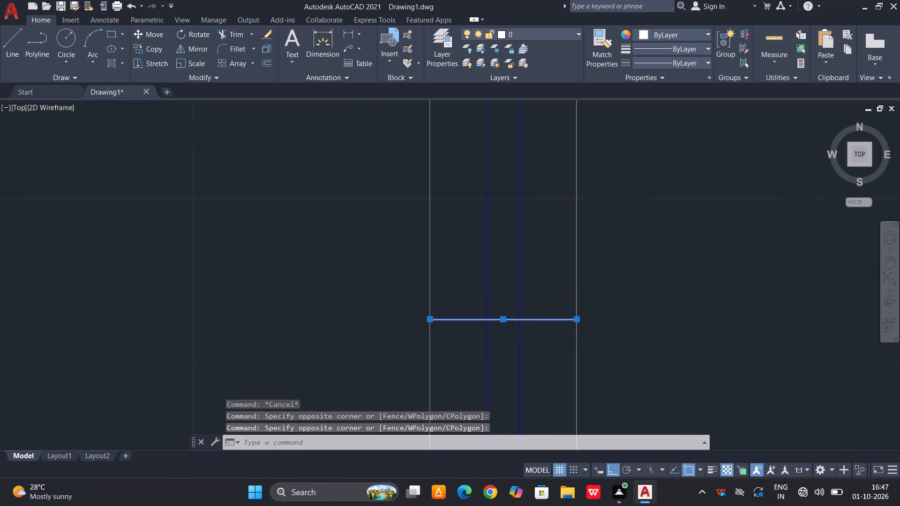
scroll(546, 348, down, 4)
middle_drag(547, 197, 537, 417)
scroll(517, 286, up, 2)
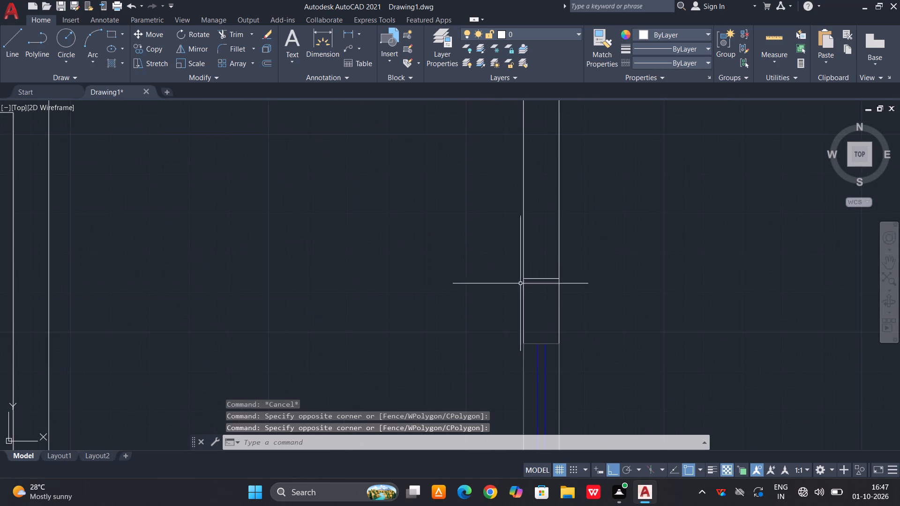
click(551, 268)
click(541, 297)
scroll(554, 356, down, 3)
scroll(462, 237, up, 4)
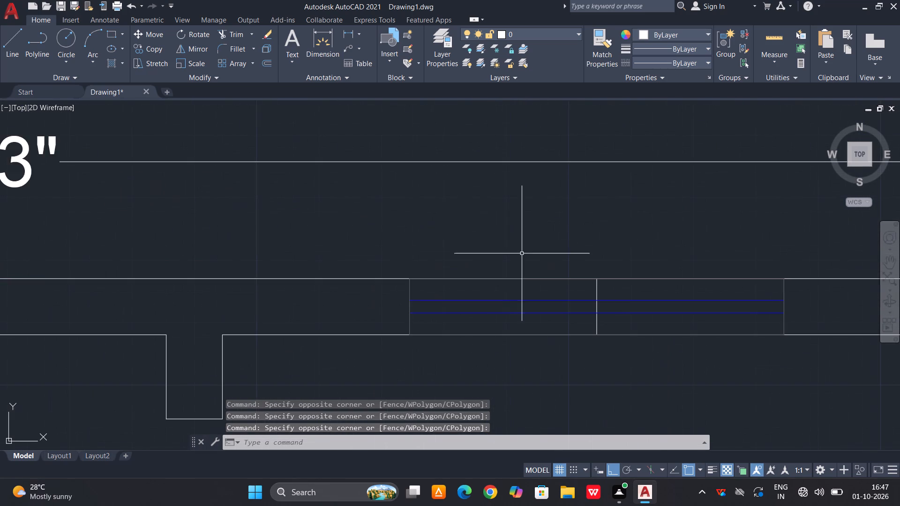
scroll(554, 296, up, 2)
click(692, 283)
click(643, 293)
scroll(688, 258, down, 3)
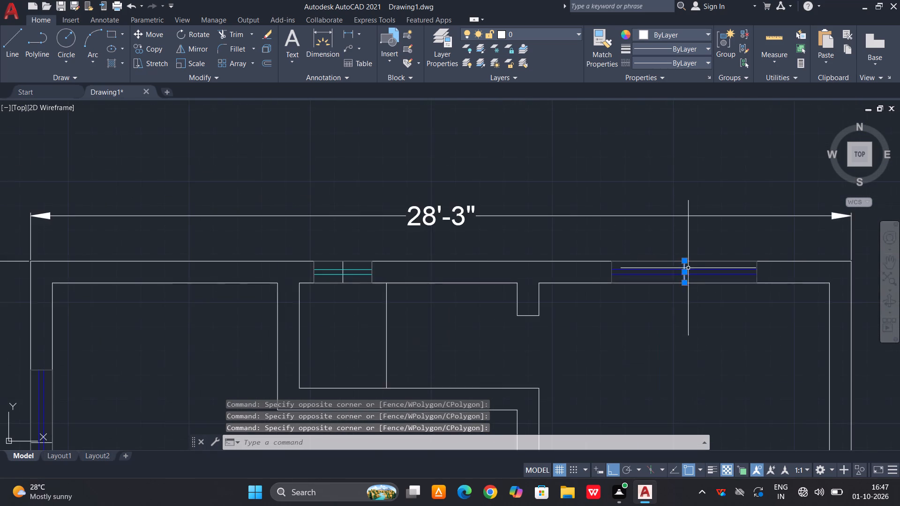
scroll(685, 275, down, 2)
scroll(476, 263, up, 3)
click(465, 292)
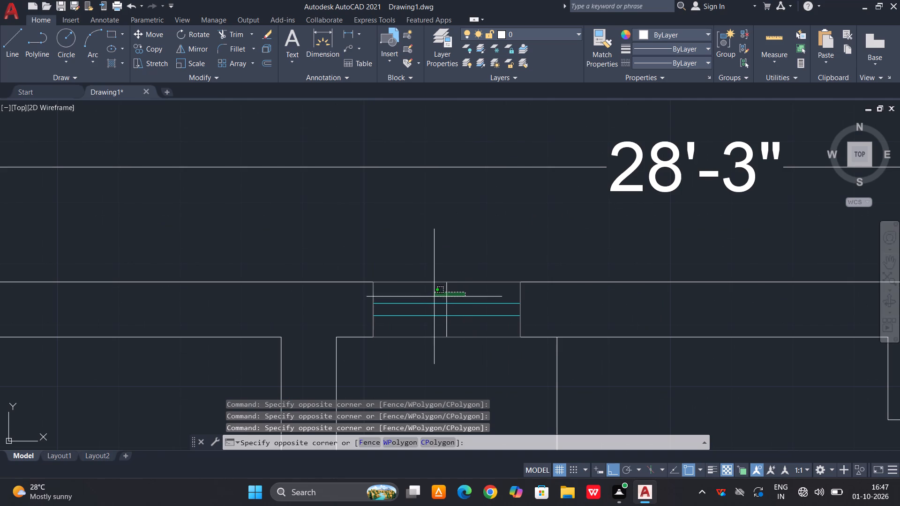
click(433, 297)
scroll(622, 204, down, 4)
scroll(472, 297, up, 7)
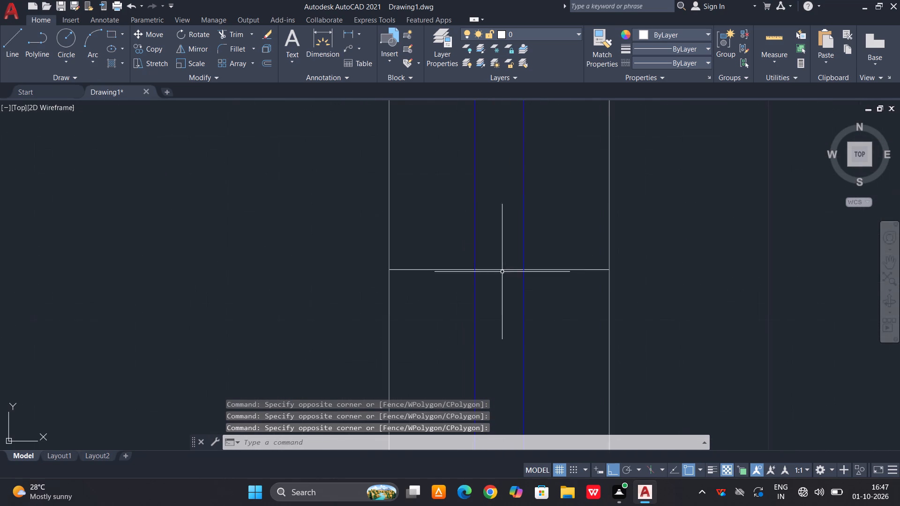
click(547, 258)
click(540, 293)
scroll(542, 199, down, 6)
scroll(544, 256, down, 1)
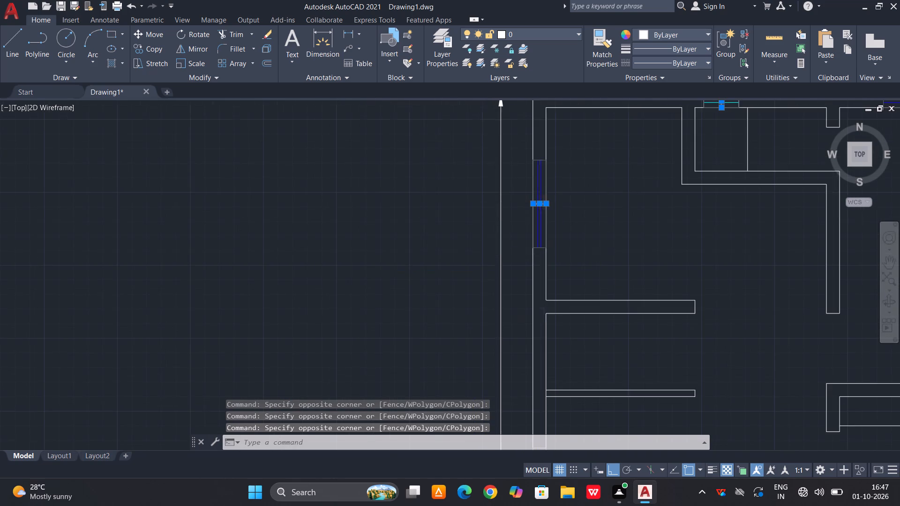
scroll(544, 257, down, 1)
scroll(534, 354, up, 7)
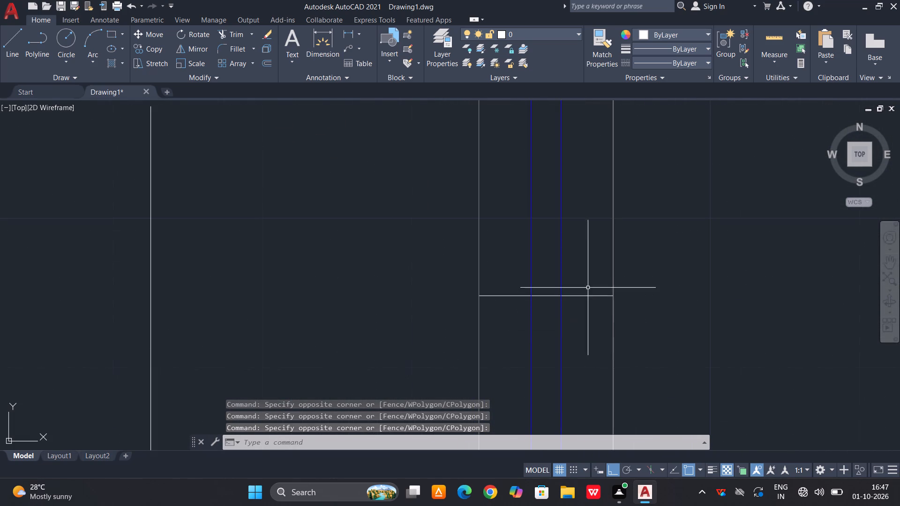
click(592, 277)
click(578, 306)
scroll(562, 199, down, 6)
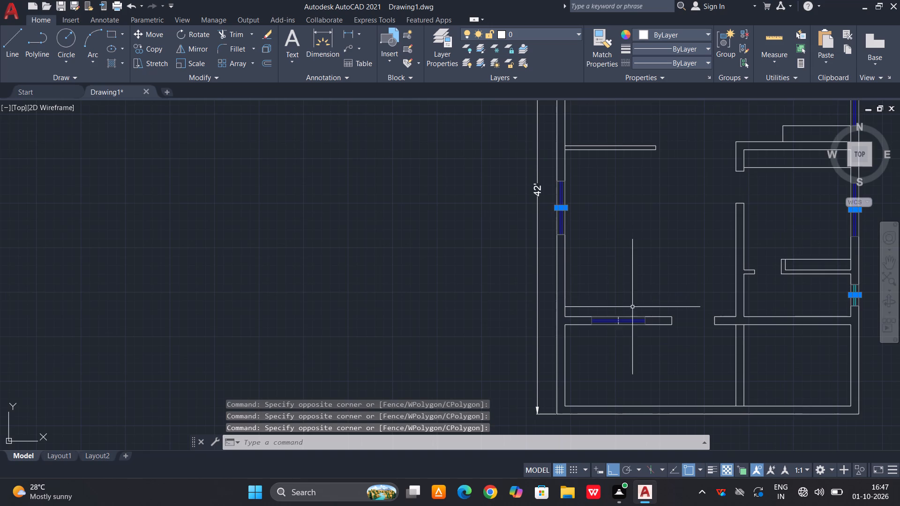
scroll(632, 307, up, 3)
scroll(585, 383, up, 2)
click(543, 306)
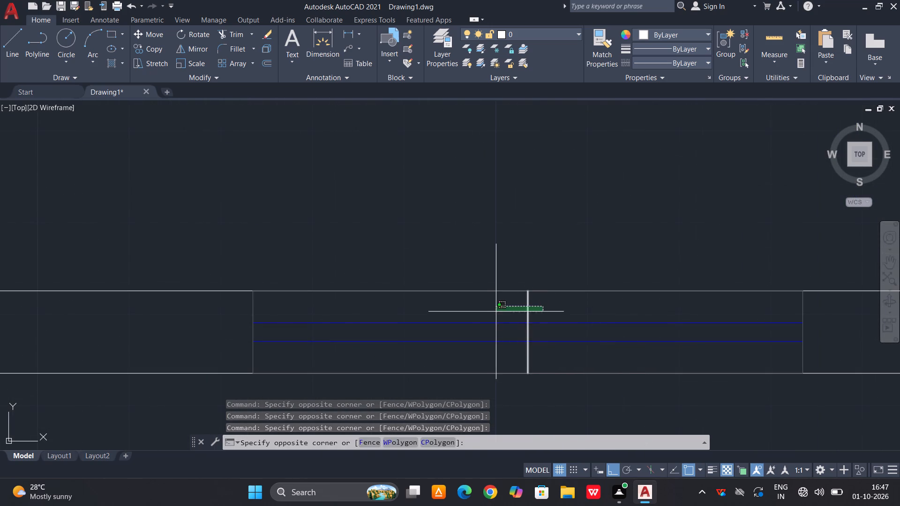
click(496, 312)
scroll(486, 256, down, 5)
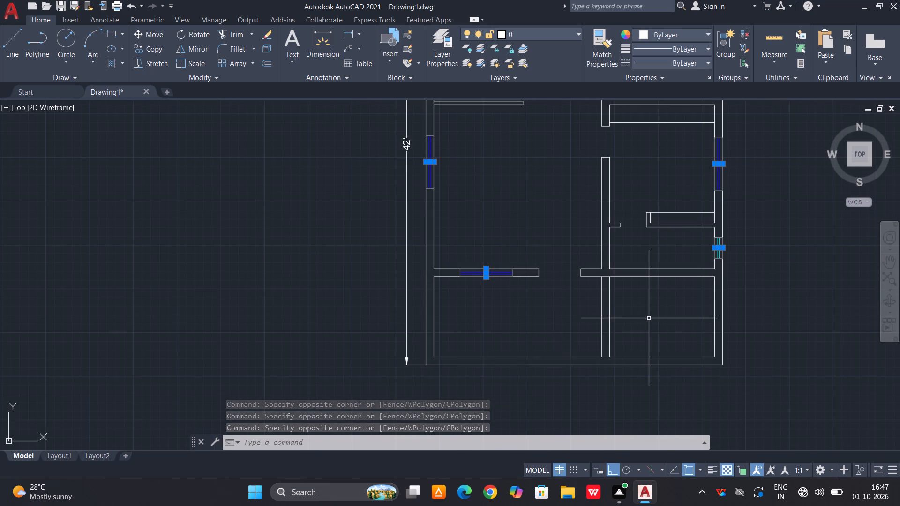
key(Delete)
Offset the inner line of the right outer wall 3' into the bottom right room.
middle_drag(648, 342, 647, 342)
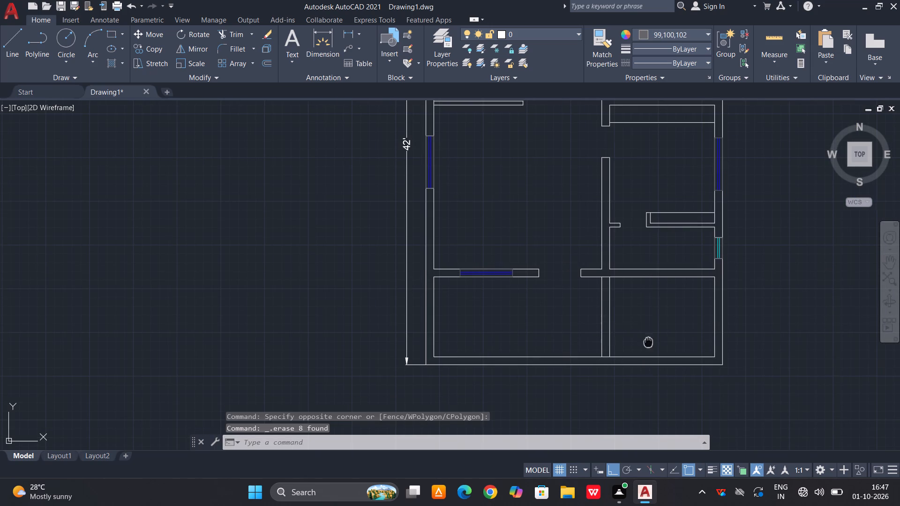
middle_drag(647, 342, 629, 278)
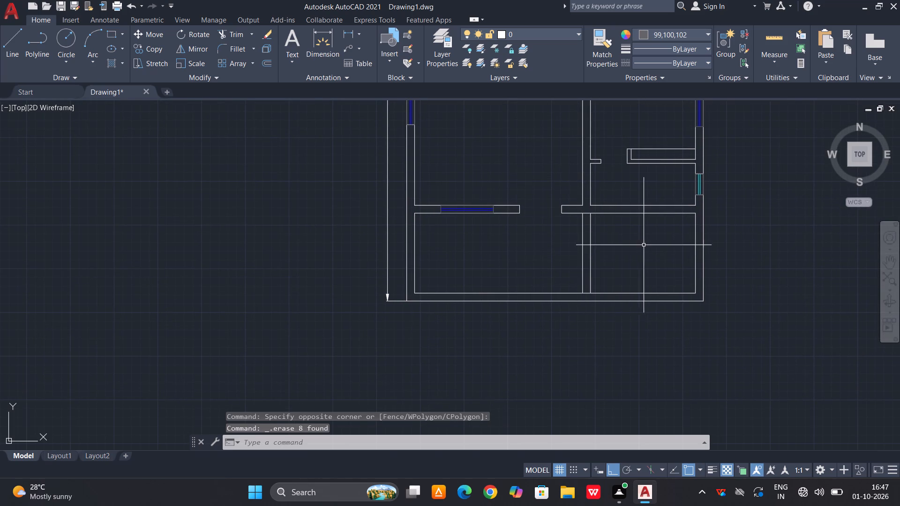
scroll(687, 233, up, 2)
key(Escape)
key(Escape)
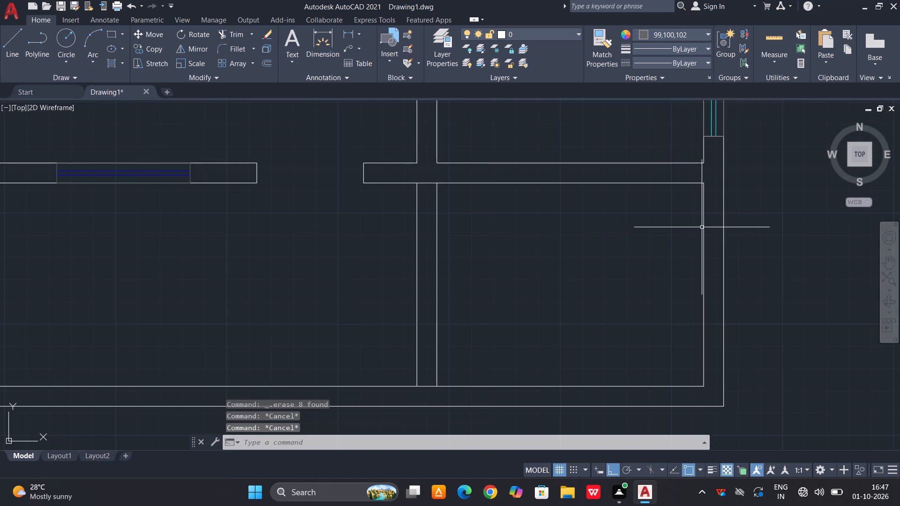
key(o)
key(space)
key(3)
key(apostrophe)
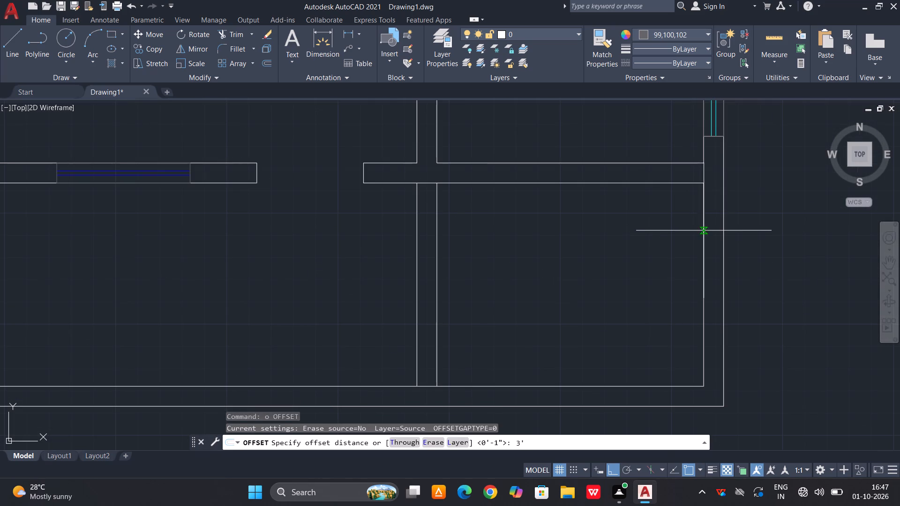
key(space)
click(702, 248)
click(643, 269)
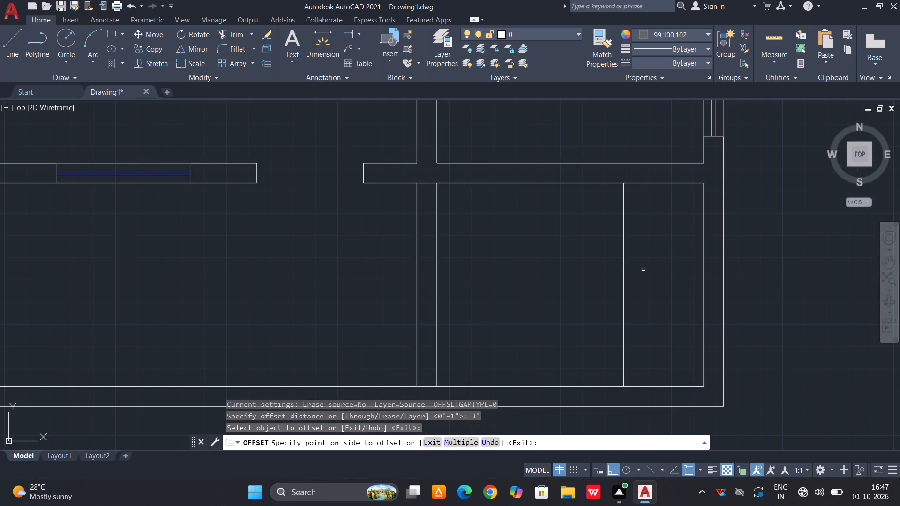
key(Escape)
Draw a horizontal line from the midpoint of the 3' offset line to the far line of the bottom room's dividing wall.
key(l)
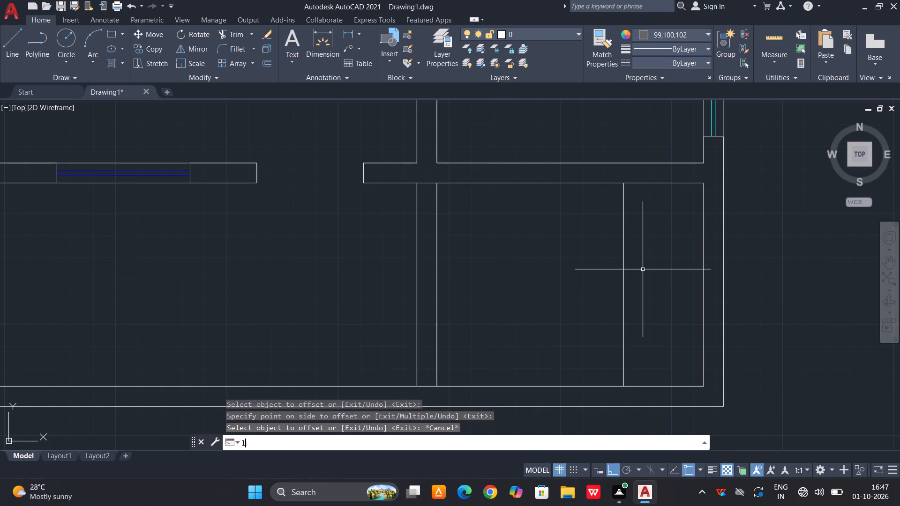
key(space)
click(623, 283)
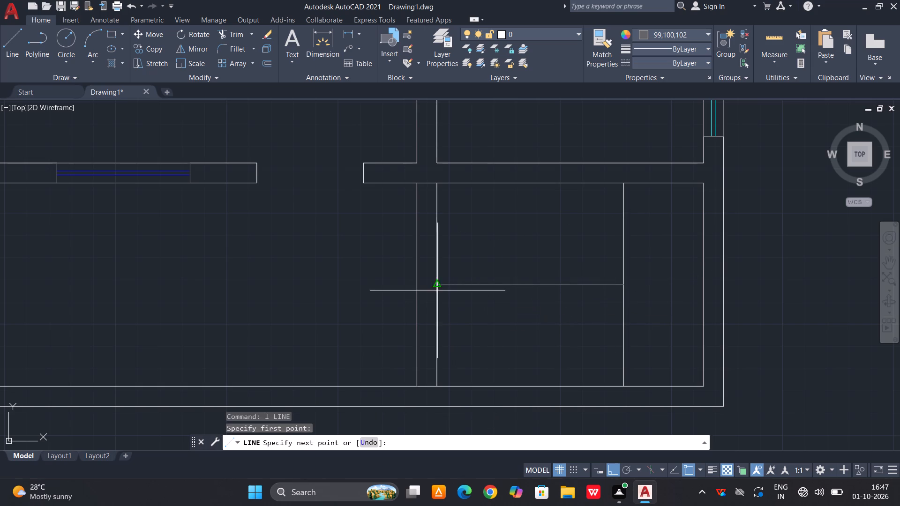
click(418, 287)
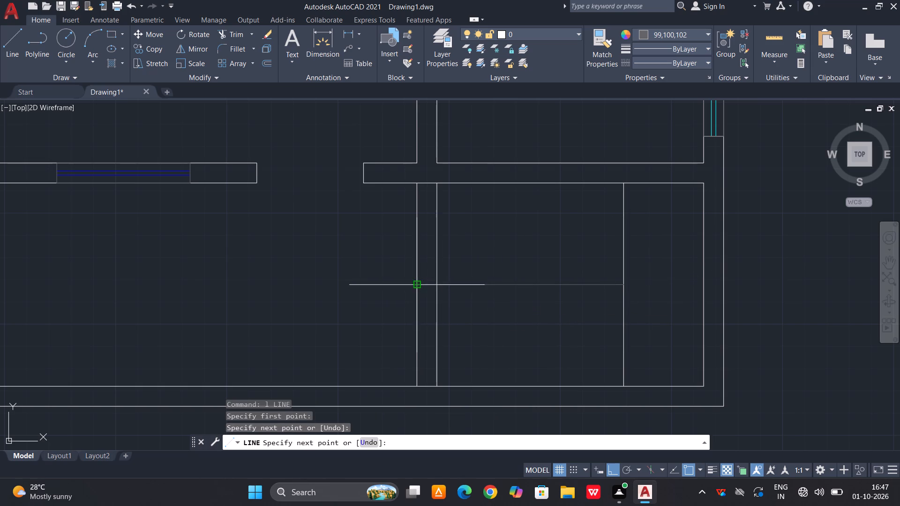
key(space)
Set the current object colour to ByLayer.
click(578, 34)
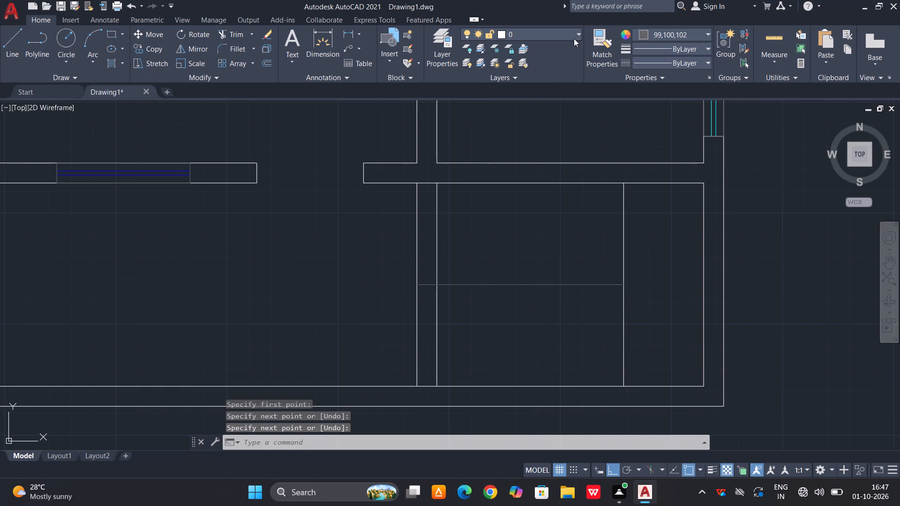
click(708, 33)
click(707, 37)
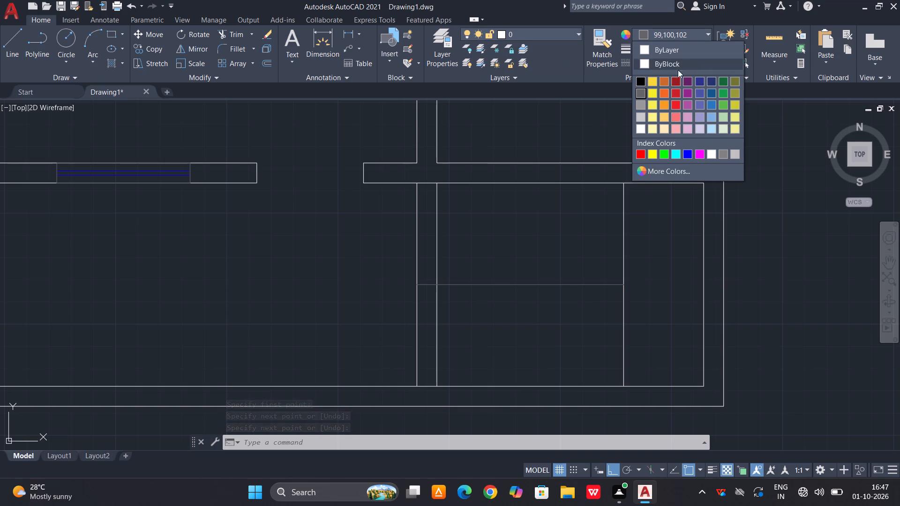
click(708, 152)
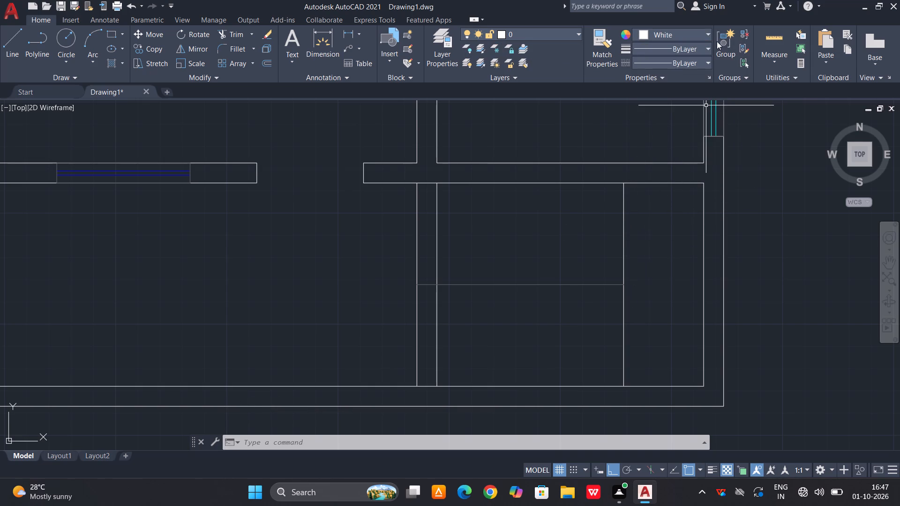
click(712, 34)
click(699, 48)
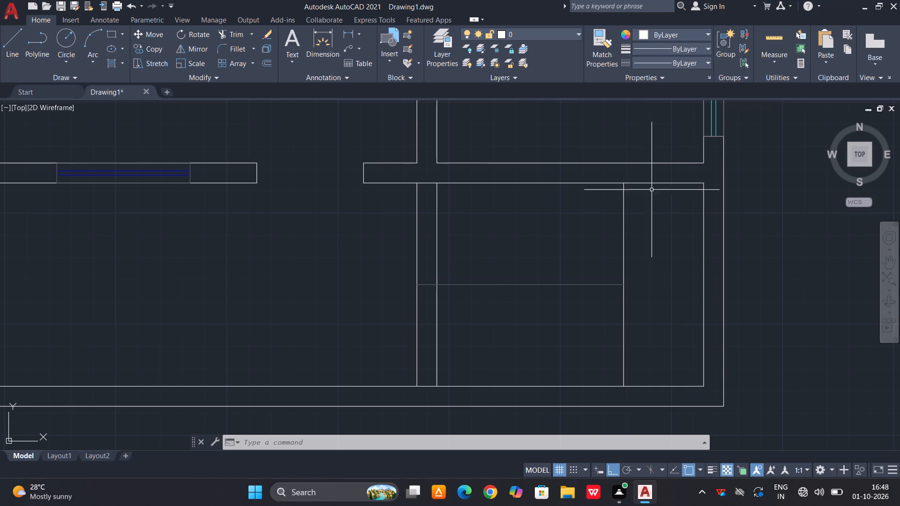
key(Escape)
Match the properties of the vertical 3' offset line onto the grey horizontal line in the bottom right room.
text(ma)
key(space)
click(626, 250)
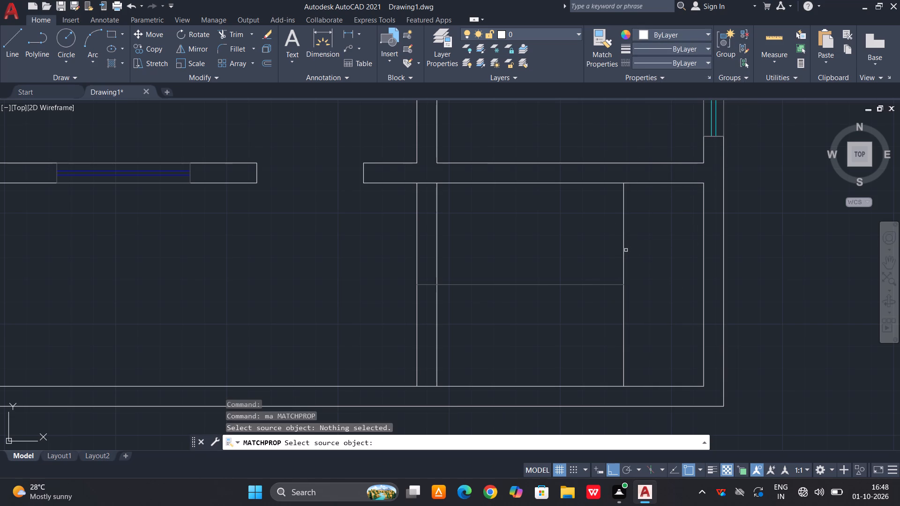
click(625, 253)
click(594, 283)
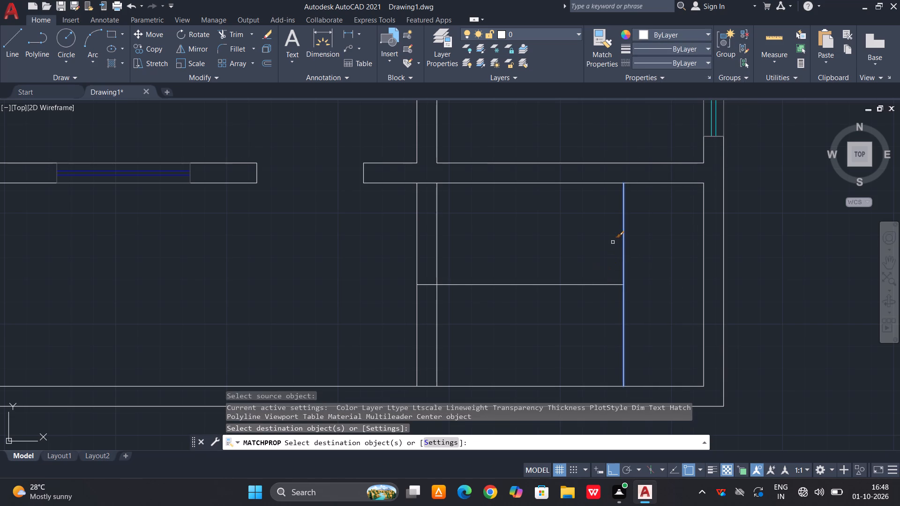
key(Escape)
key(Escape)
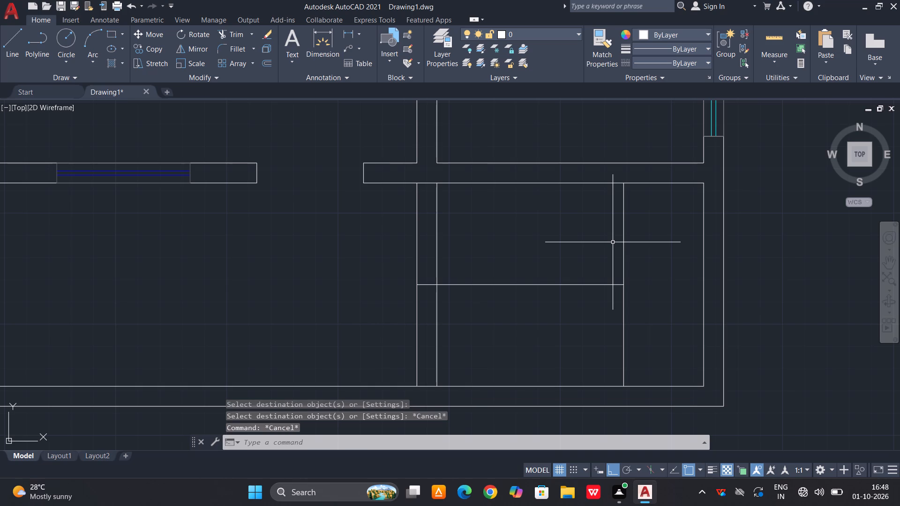
Offset the horizontal line in the bottom right room by 1" both upward and downward.
text(o 1)
key(space)
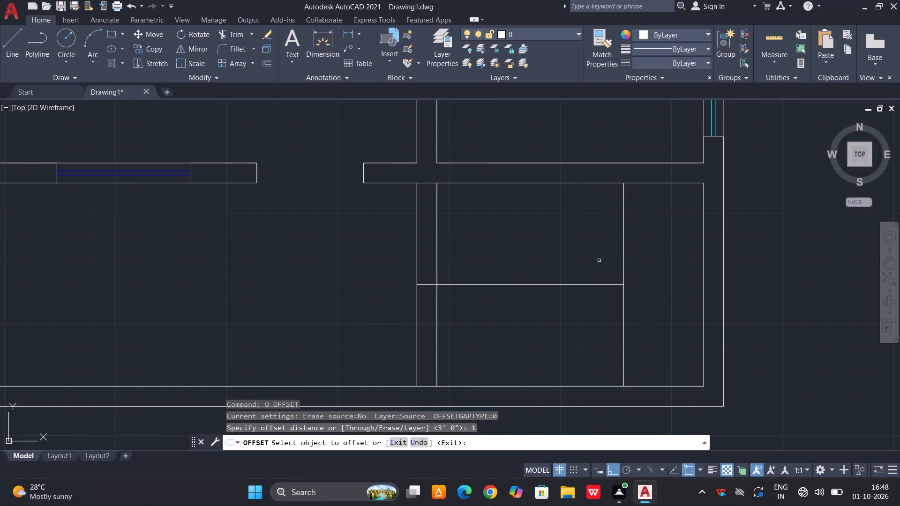
click(590, 283)
click(590, 261)
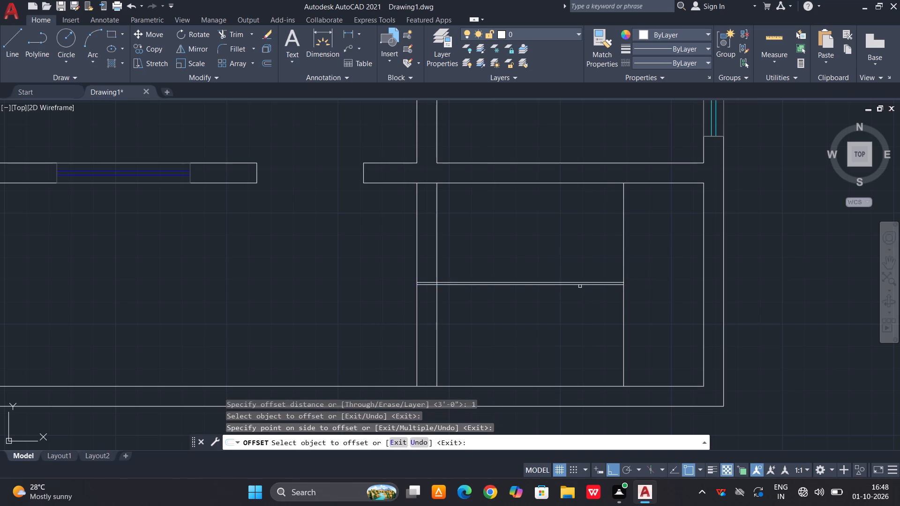
click(580, 285)
click(568, 316)
scroll(573, 292, up, 3)
key(Escape)
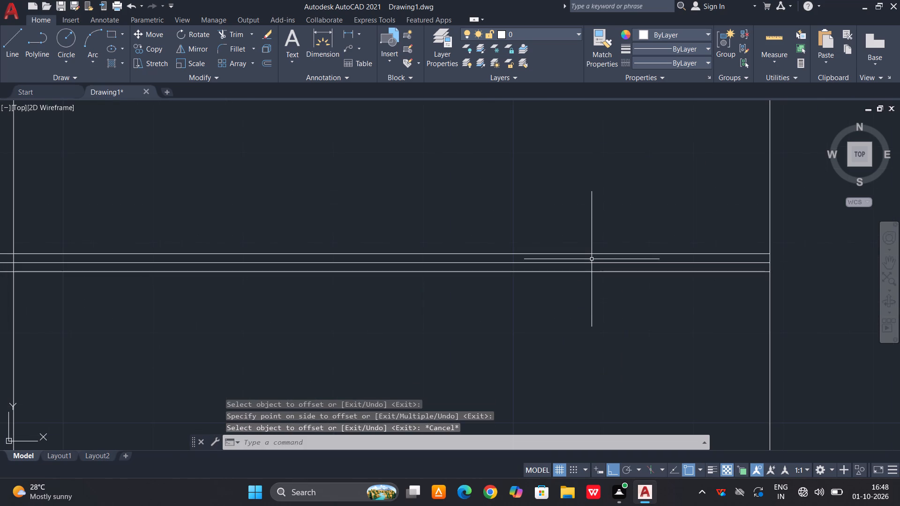
Erase the middle one of the three closely spaced horizontal lines in the bottom right room.
click(589, 263)
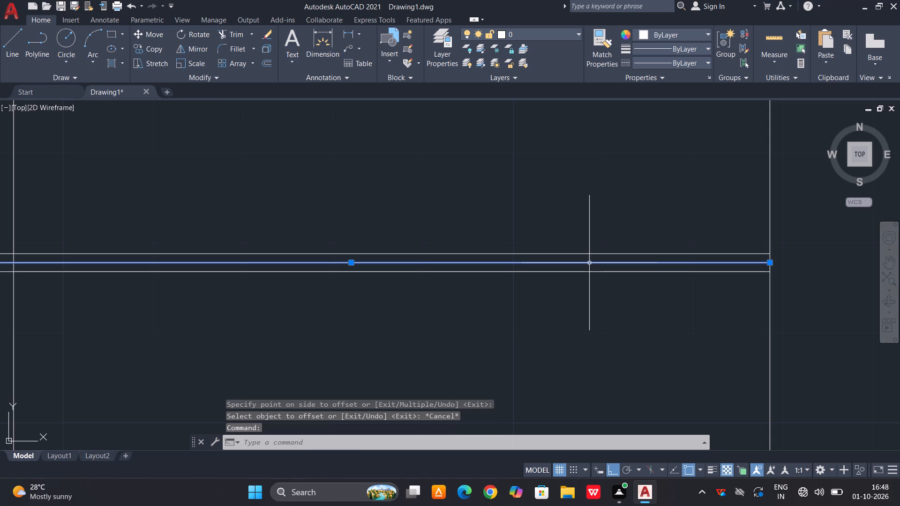
key(Delete)
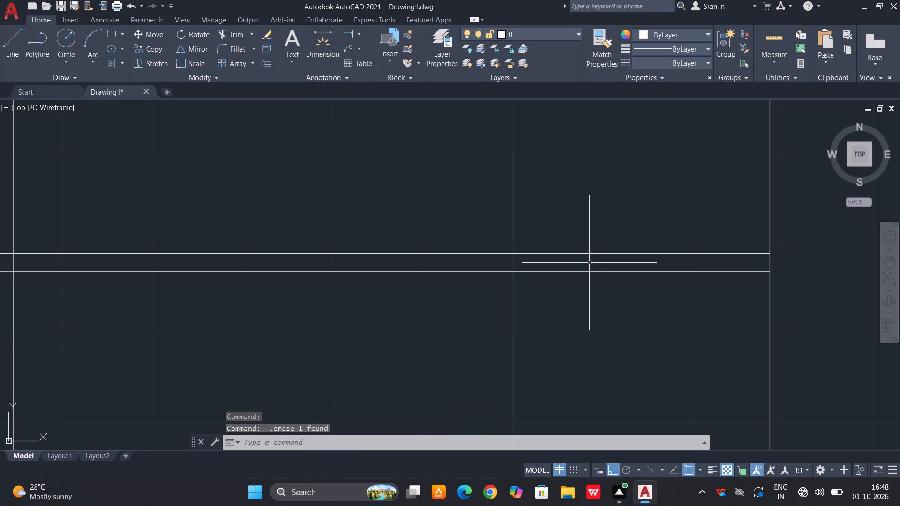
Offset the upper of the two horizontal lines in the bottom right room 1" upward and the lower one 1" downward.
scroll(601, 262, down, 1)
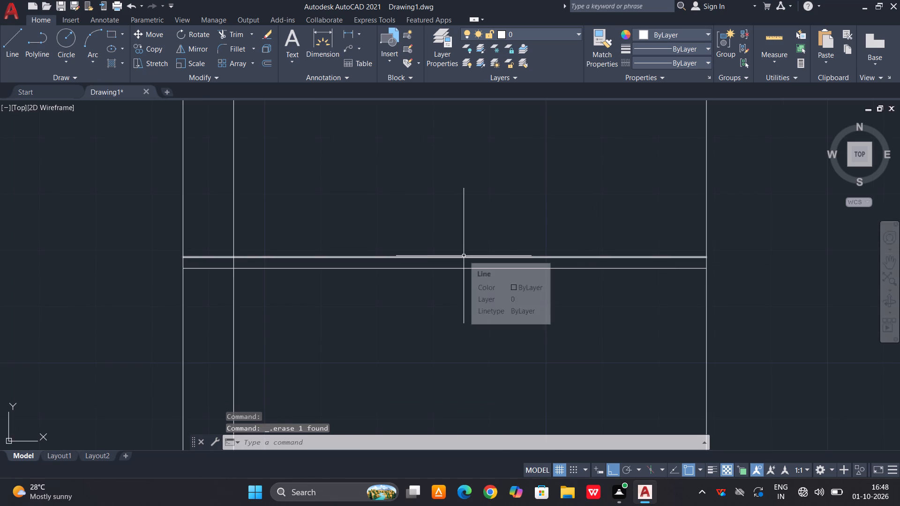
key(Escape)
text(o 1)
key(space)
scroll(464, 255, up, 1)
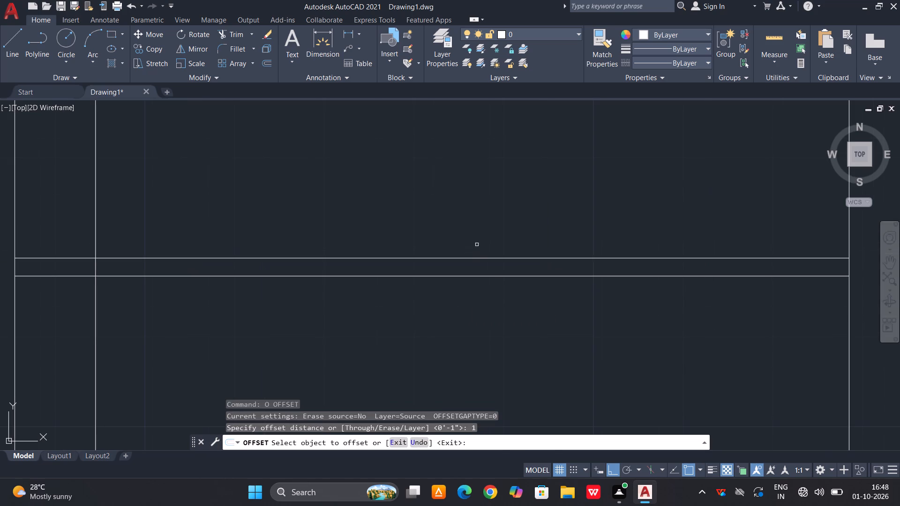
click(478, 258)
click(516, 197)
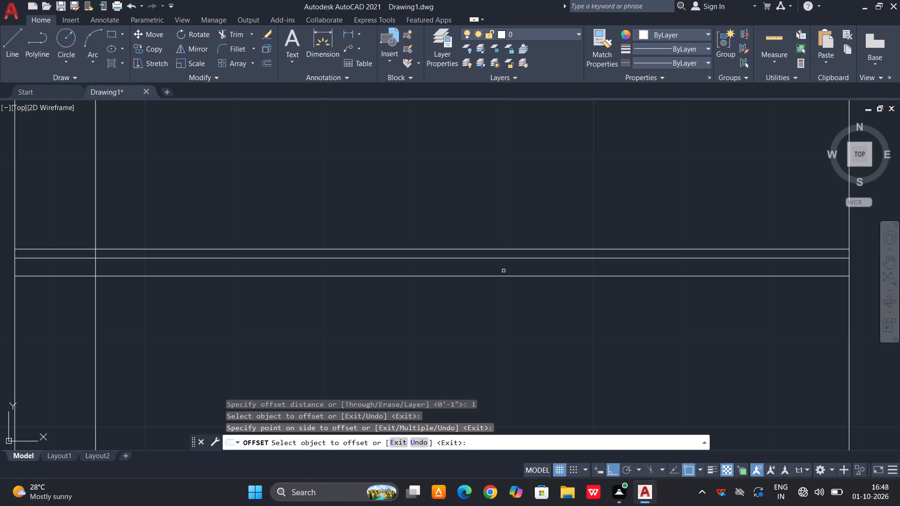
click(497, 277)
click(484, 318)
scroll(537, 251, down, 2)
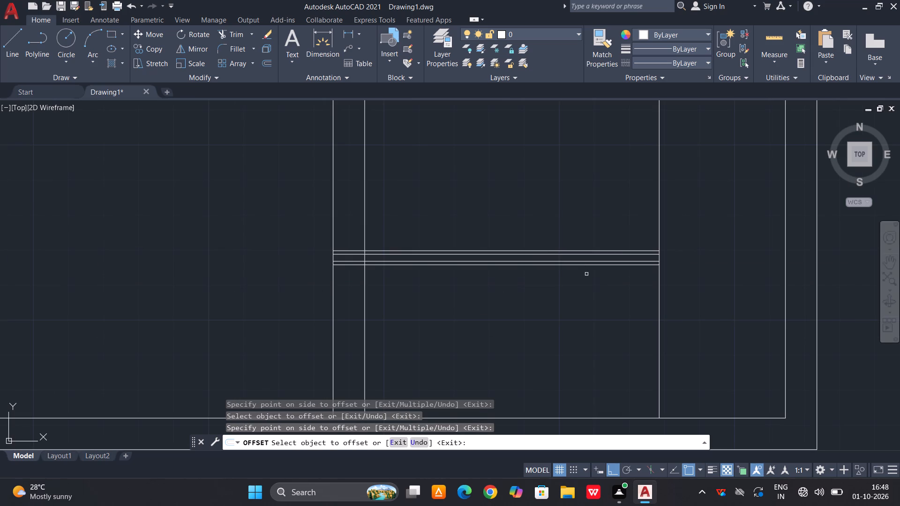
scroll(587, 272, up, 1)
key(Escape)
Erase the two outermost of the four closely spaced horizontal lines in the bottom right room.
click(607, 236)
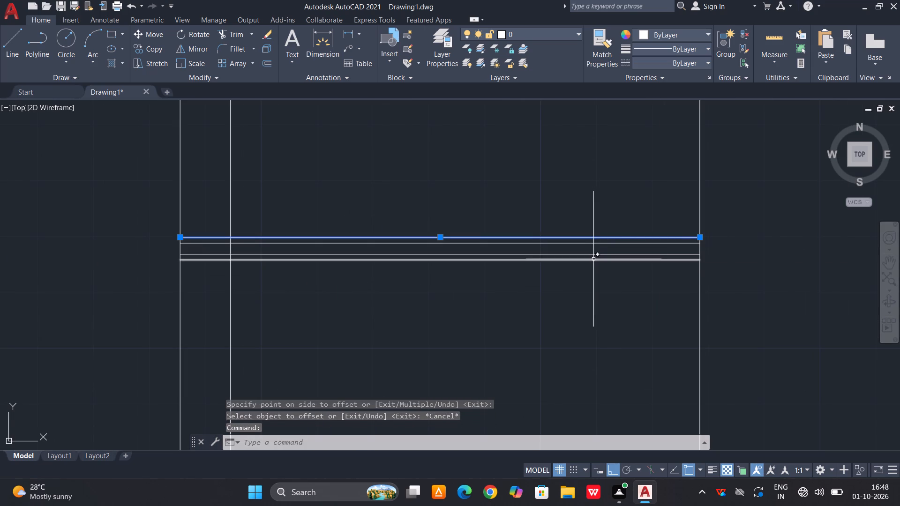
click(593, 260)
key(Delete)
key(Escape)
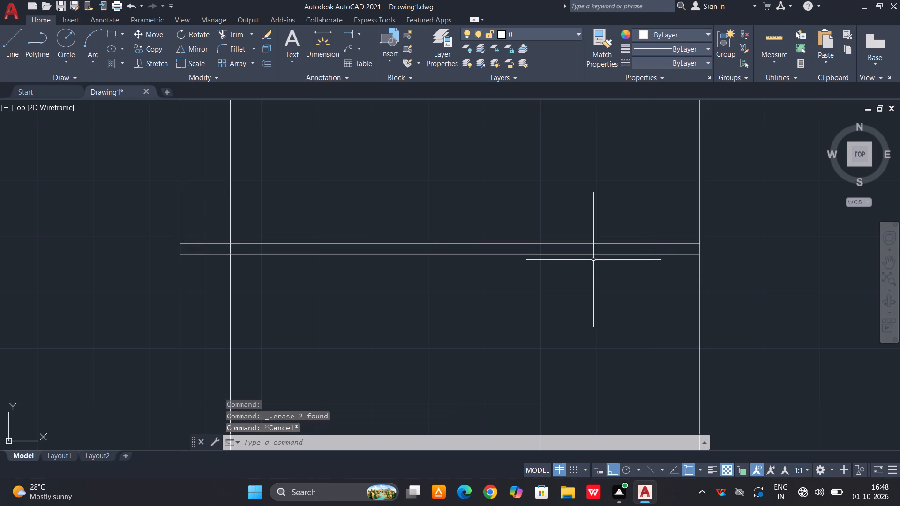
Offset the upper horizontal line of the pair 2" upward and the lower one 2" downward.
text(o 2)
key(space)
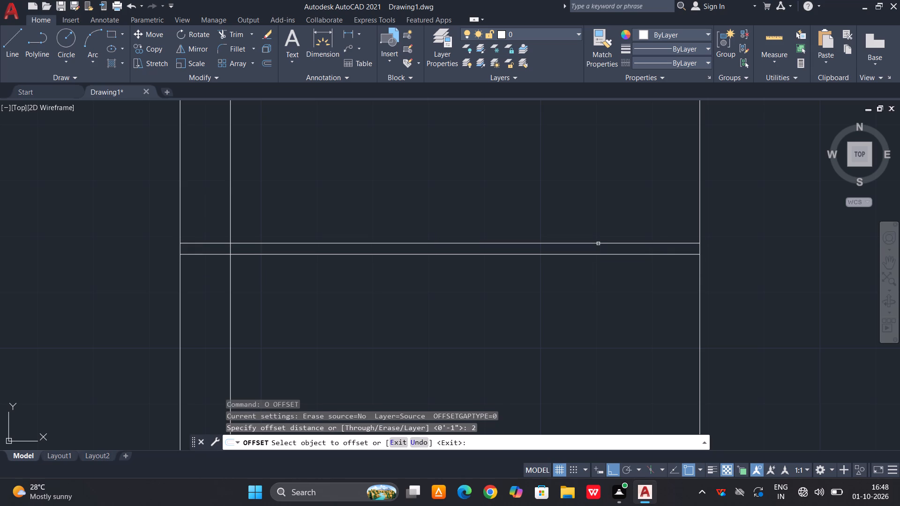
click(598, 244)
click(609, 216)
click(597, 256)
click(585, 280)
scroll(584, 275, down, 2)
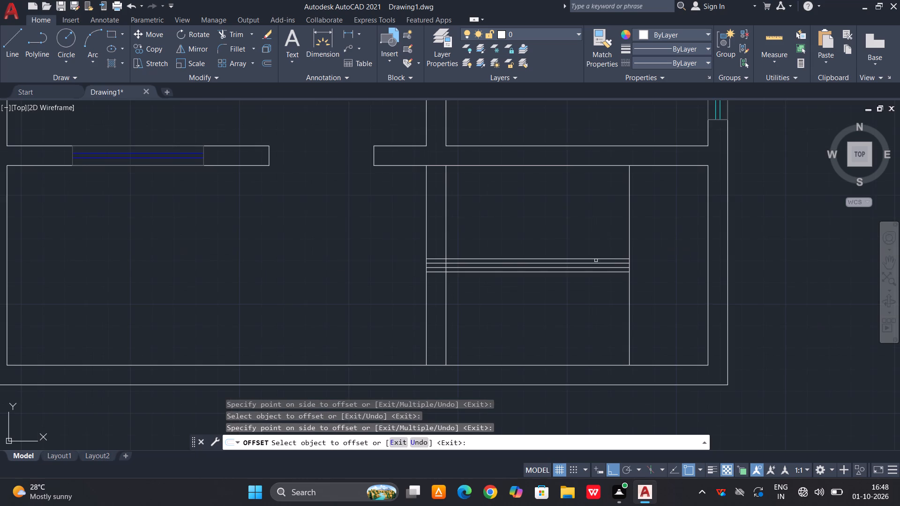
middle_drag(698, 236, 697, 246)
key(Escape)
key(Escape)
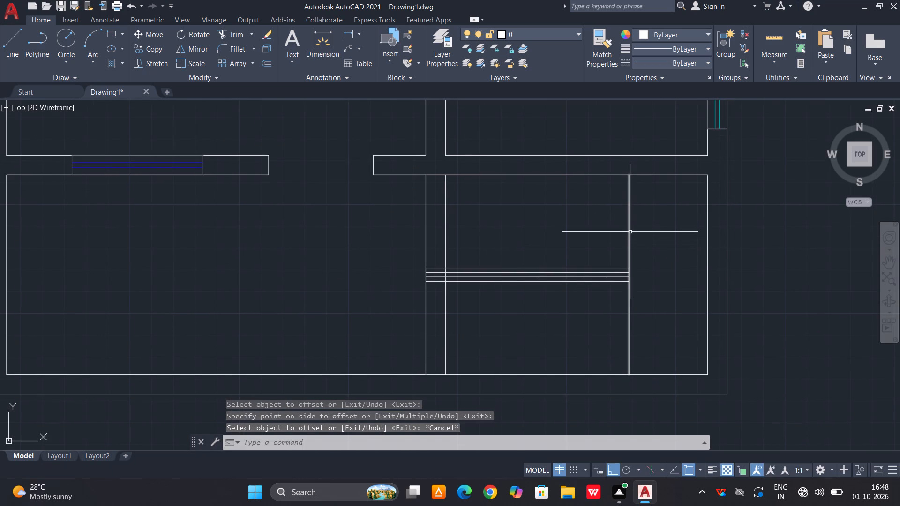
click(630, 232)
key(Escape)
Erase the inner of the two vertical lines at the left side of the bottom right room.
click(475, 206)
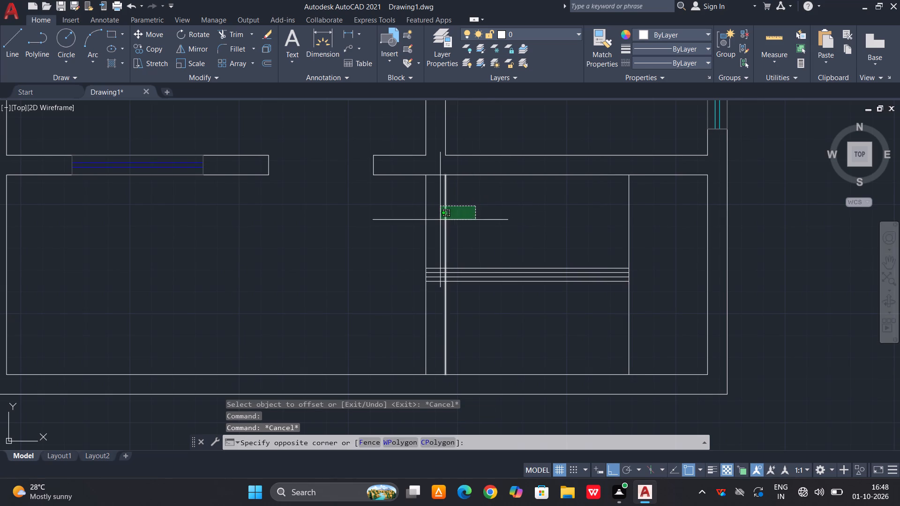
click(440, 220)
key(Delete)
key(Escape)
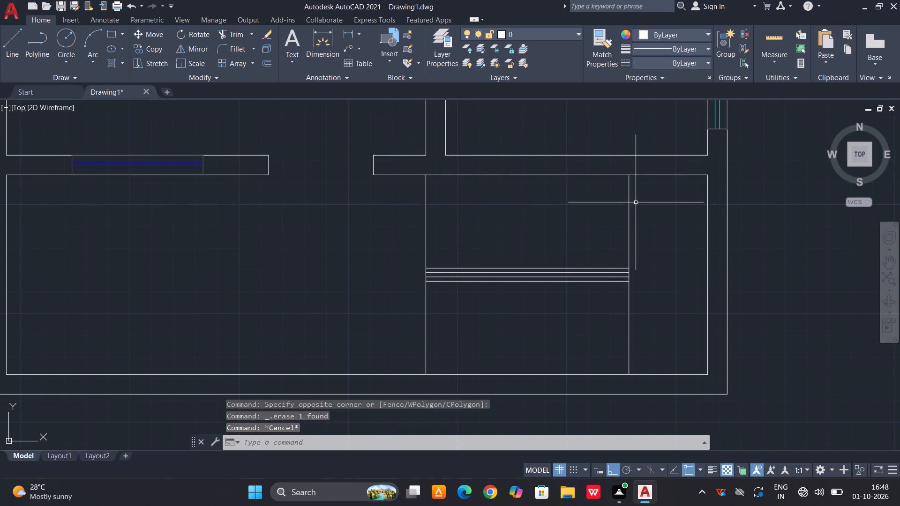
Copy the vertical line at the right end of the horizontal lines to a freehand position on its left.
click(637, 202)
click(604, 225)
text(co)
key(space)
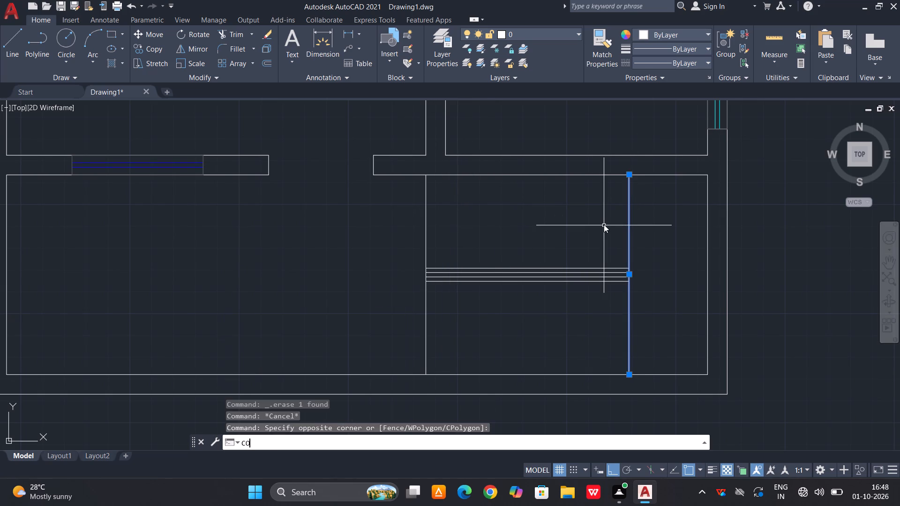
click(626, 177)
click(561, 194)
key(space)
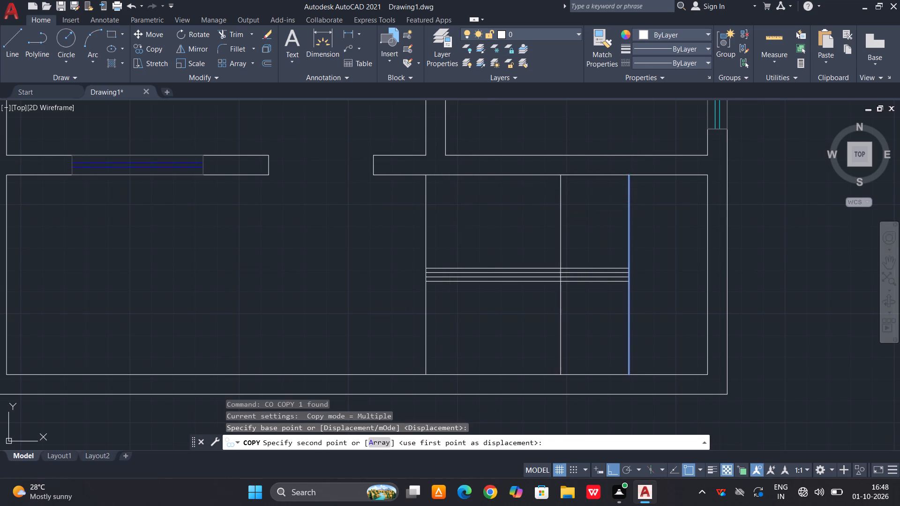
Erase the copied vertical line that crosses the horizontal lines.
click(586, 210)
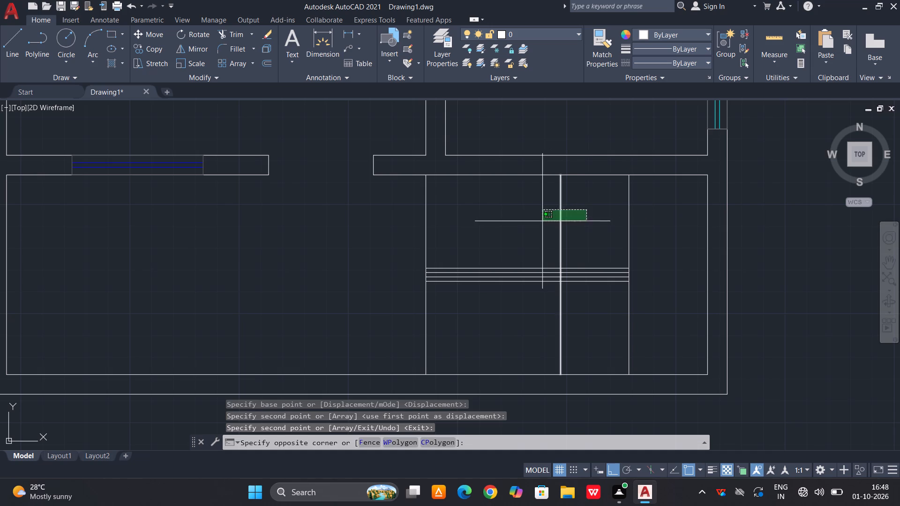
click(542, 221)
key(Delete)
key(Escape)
Copy the vertical line at the right end of the horizontal lines leftward as an array of 10 items spaced 10" apart.
text(co)
key(space)
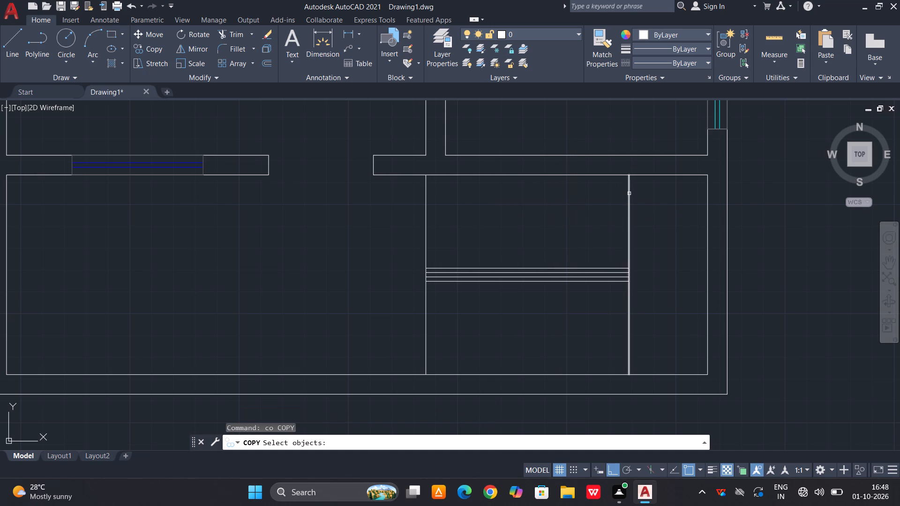
click(630, 193)
key(space)
click(629, 170)
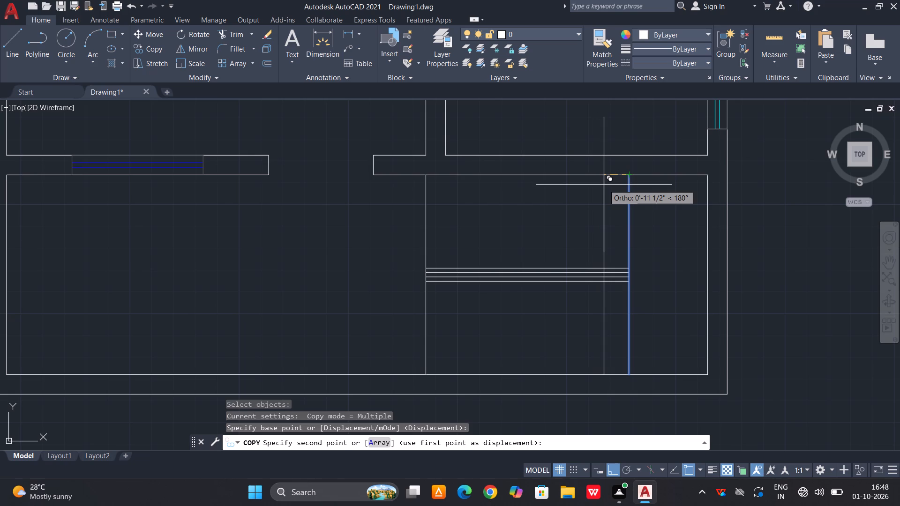
text(a)
key(space)
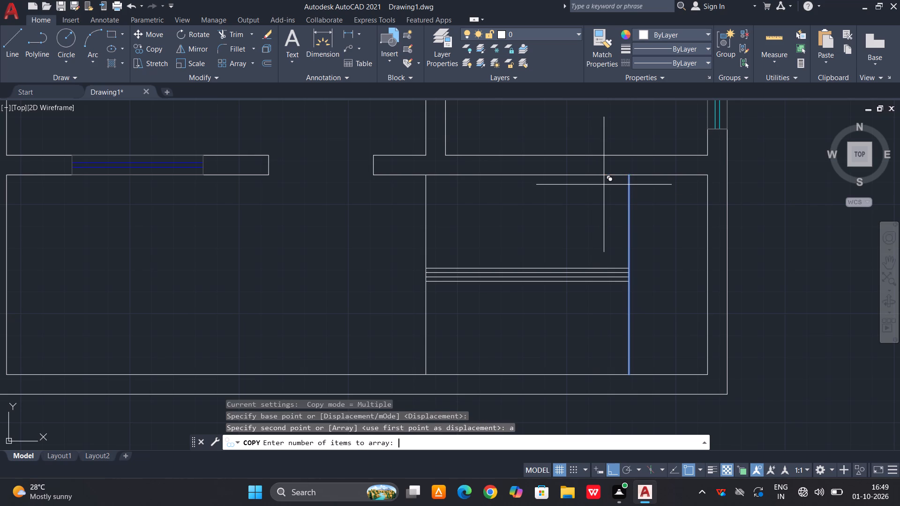
key(1)
text(0)
key(space)
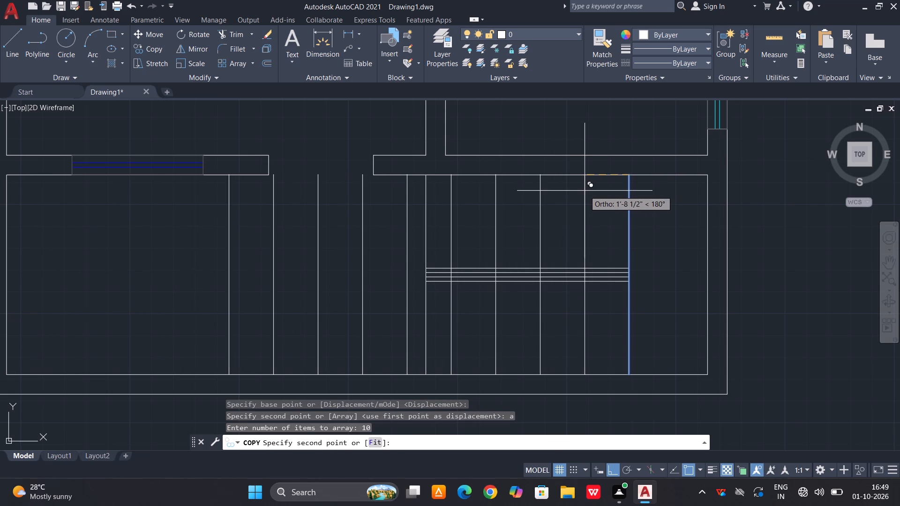
text(10")
key(space)
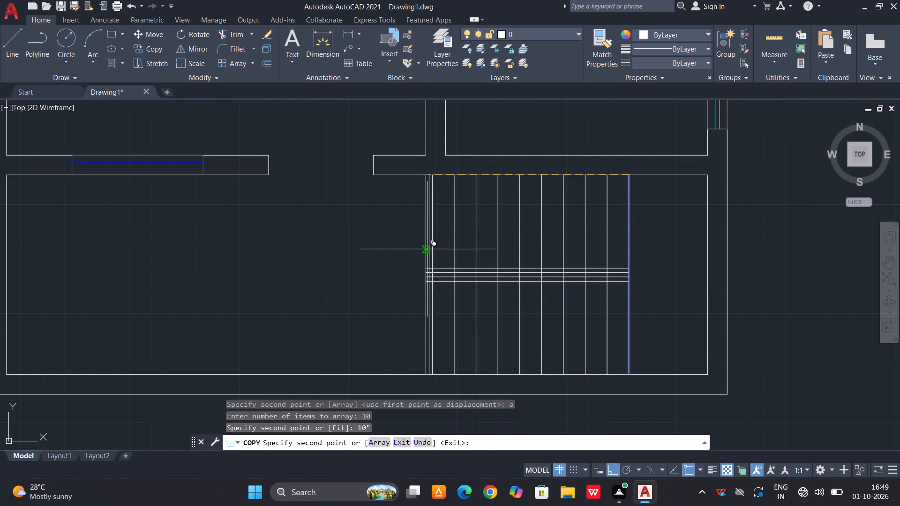
scroll(423, 240, up, 2)
key(Escape)
Erase the old vertical line just left of the arrayed stair lines.
click(430, 225)
click(409, 233)
scroll(396, 258, down, 2)
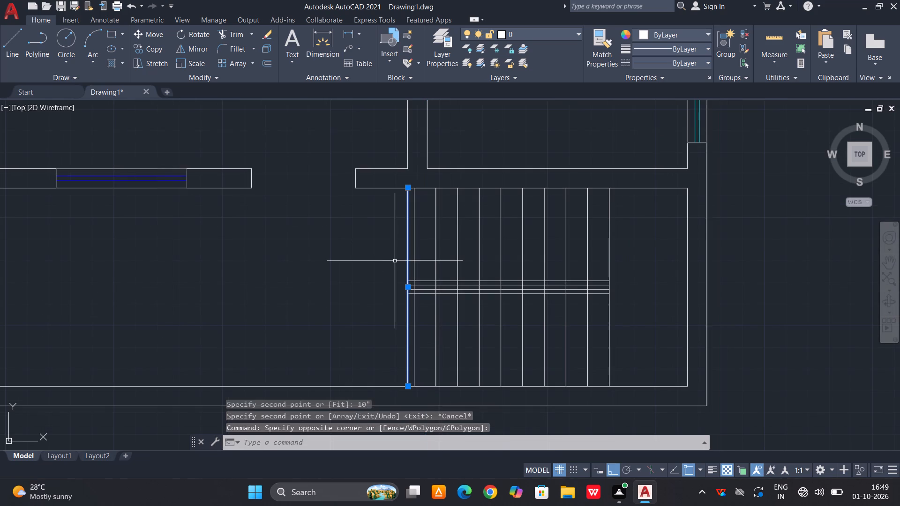
key(Delete)
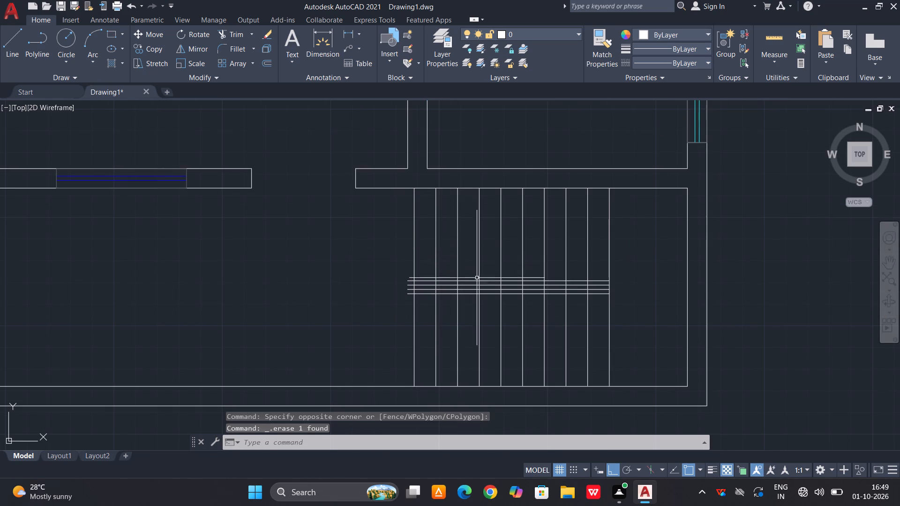
Trim the ends of the four horizontal lines that stick out past the leftmost stair line.
scroll(393, 307, up, 2)
text(tr)
key(space)
key(space)
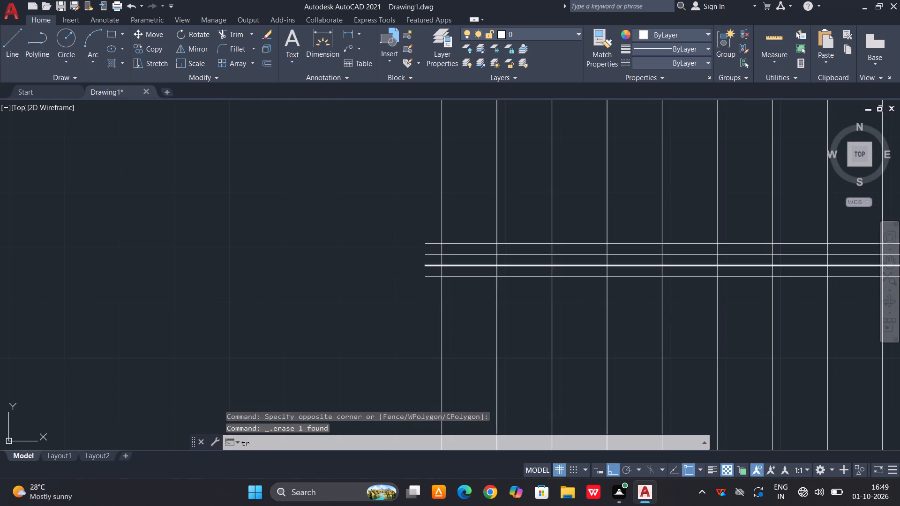
click(438, 237)
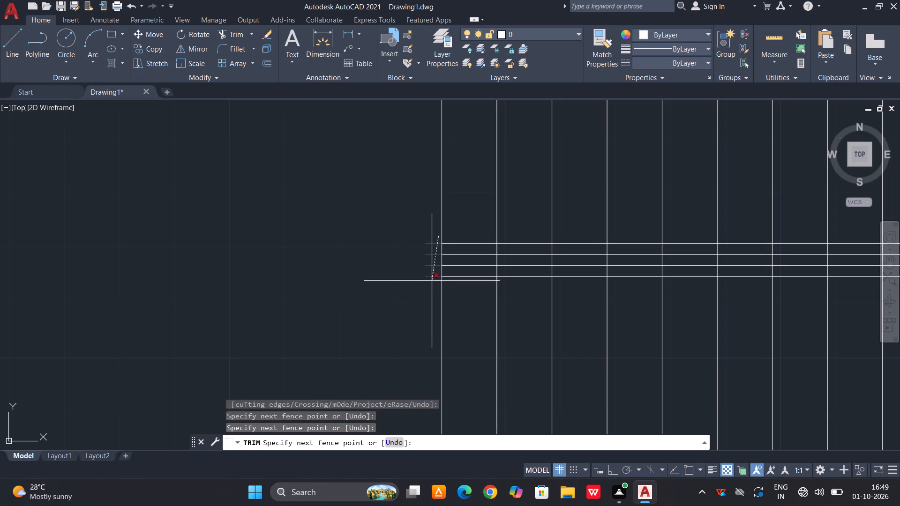
click(432, 283)
Trim the vertical stair lines out of the gap between the upper two horizontal lines.
scroll(501, 258, up, 3)
click(453, 220)
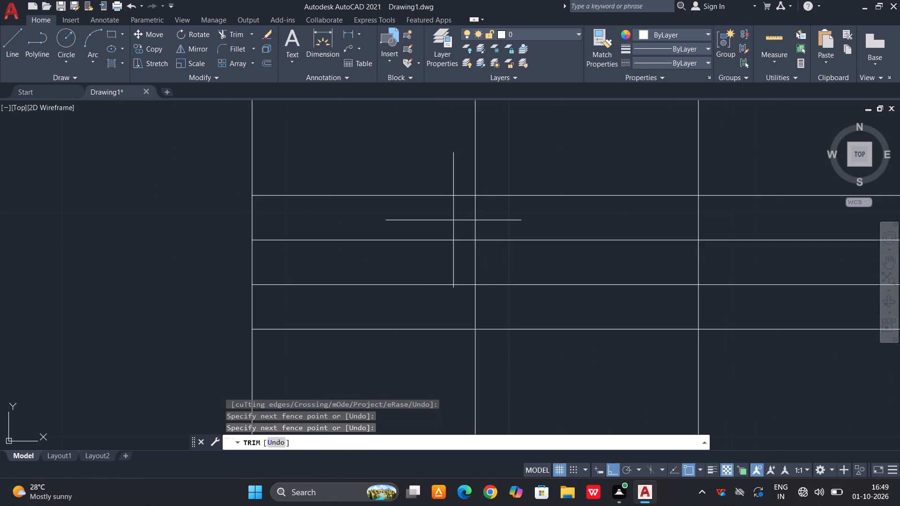
scroll(488, 227, down, 2)
scroll(589, 225, down, 1)
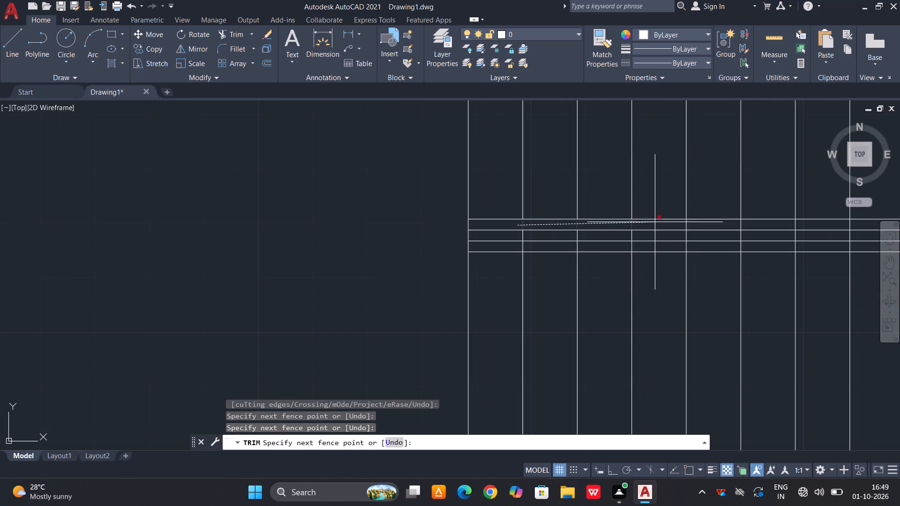
scroll(653, 226, down, 2)
scroll(735, 227, up, 4)
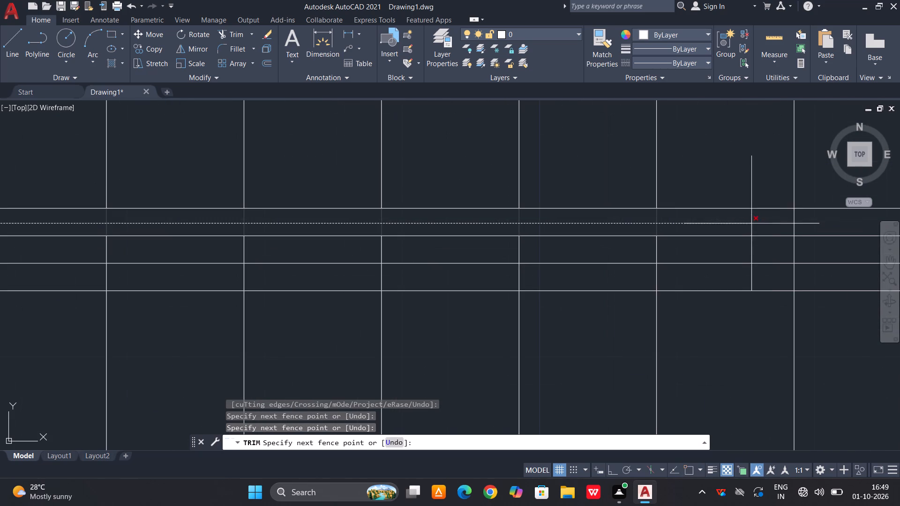
click(803, 223)
Trim the vertical stair lines out of the gap between the lower two horizontal lines.
scroll(521, 256, down, 2)
scroll(613, 269, up, 2)
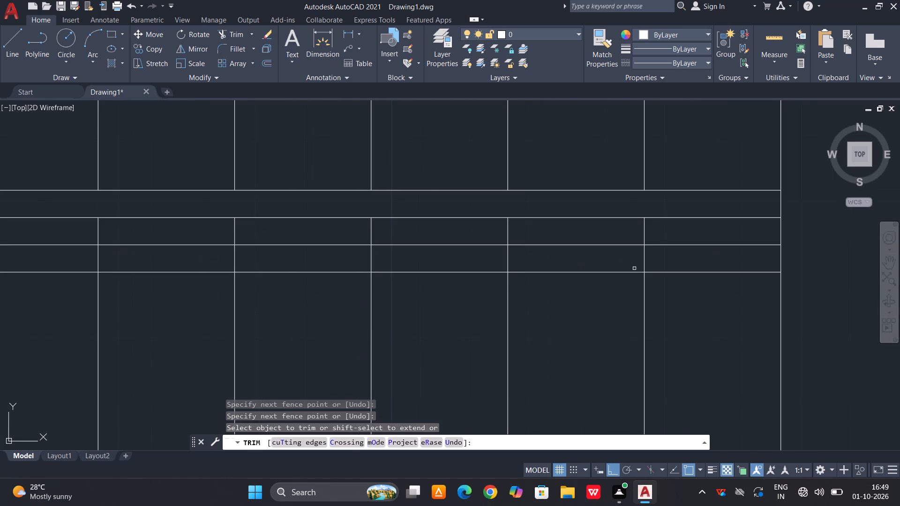
click(666, 260)
scroll(552, 264, down, 1)
scroll(471, 262, down, 2)
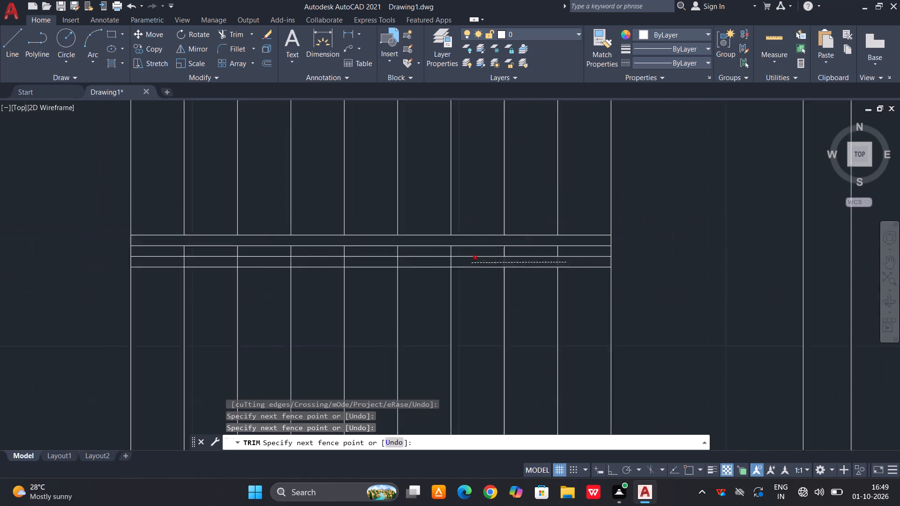
scroll(381, 259, up, 2)
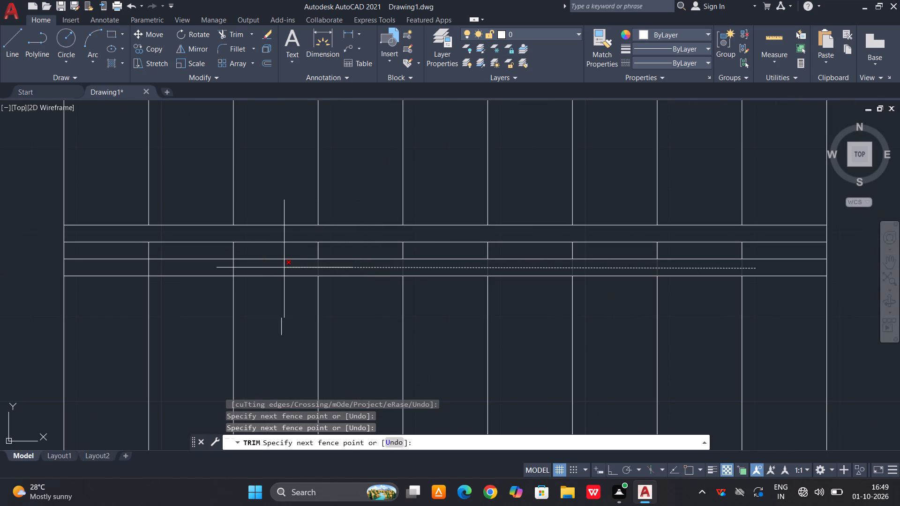
click(131, 268)
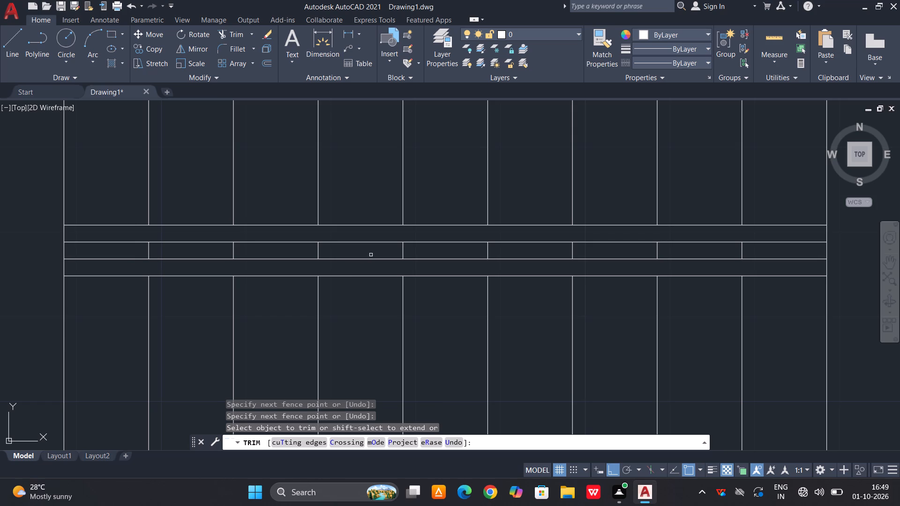
middle_drag(371, 254, 318, 264)
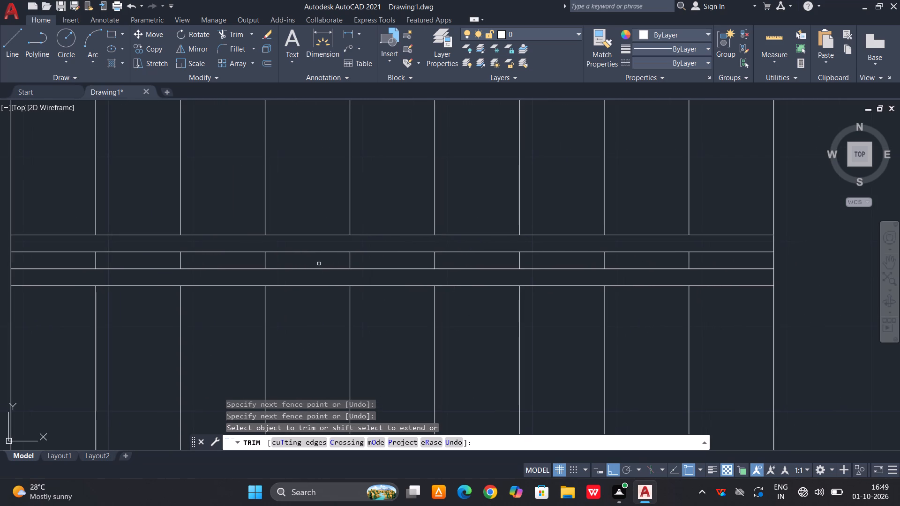
middle_drag(449, 256, 390, 269)
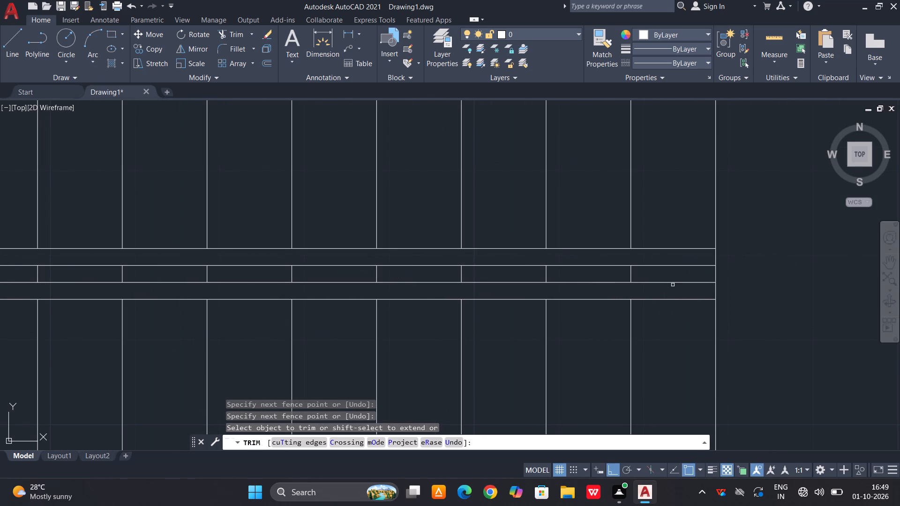
key(Escape)
middle_drag(735, 285, 703, 293)
key(Escape)
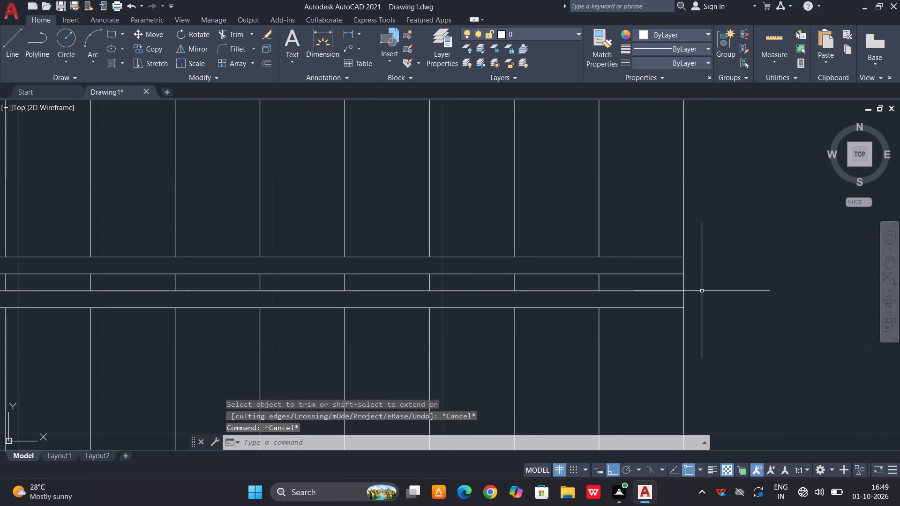
Offset the rightmost stair line 2" outward, toward the landing.
text(o 2)
key(space)
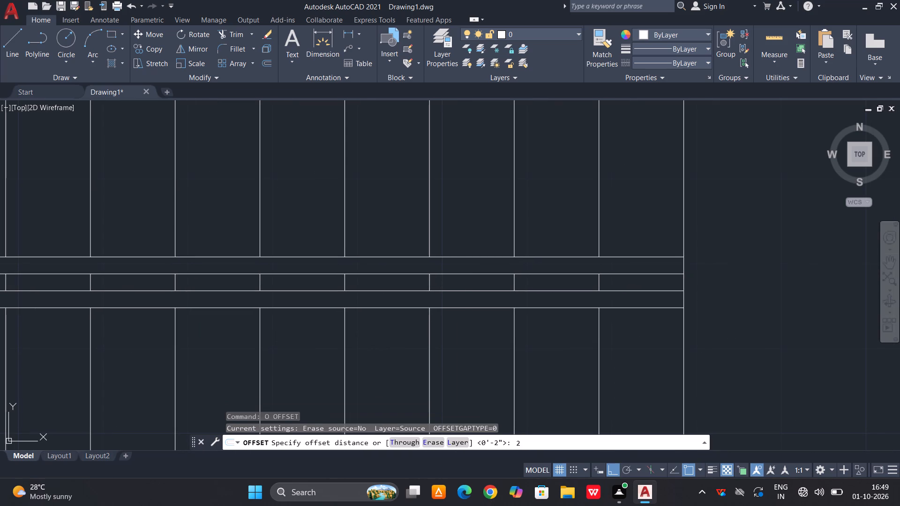
click(682, 263)
click(683, 264)
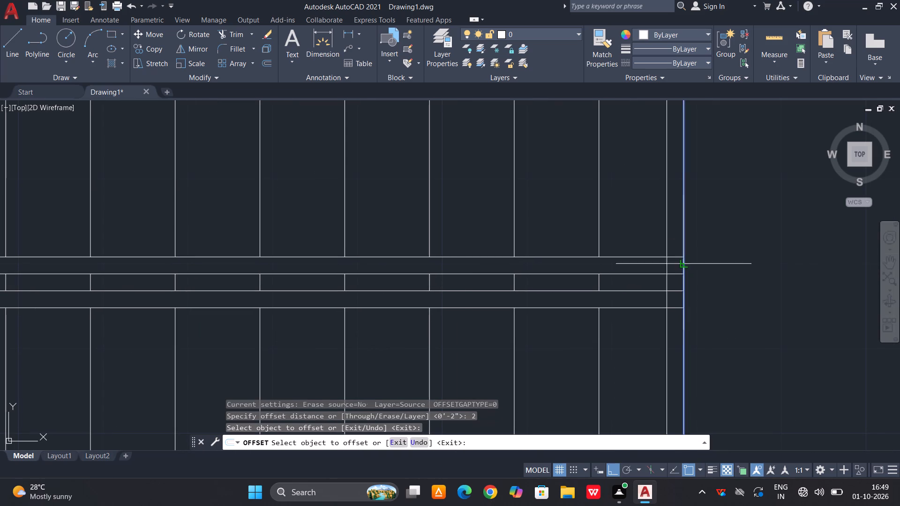
click(727, 262)
key(Escape)
key(Escape)
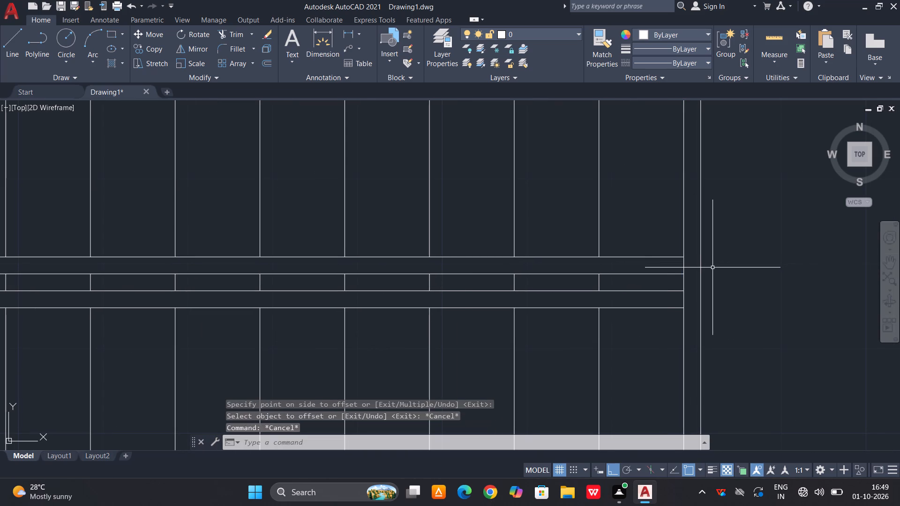
Extend the uppermost and lowermost of the four horizontal railing lines to the new offset line.
text(ex)
key(space)
key(space)
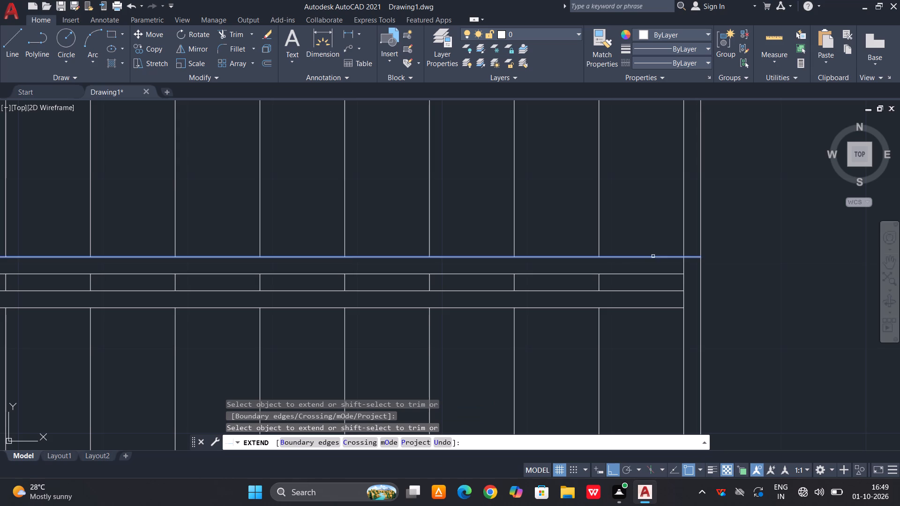
click(654, 256)
click(665, 310)
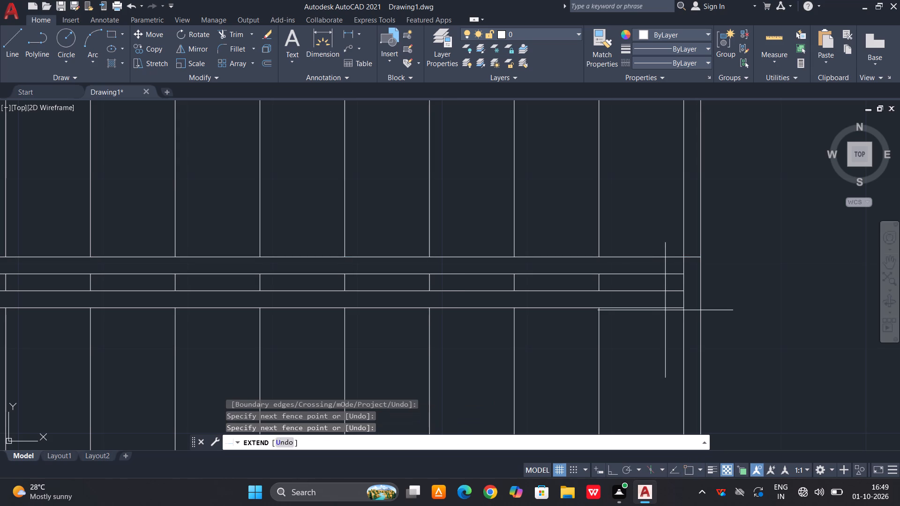
click(669, 308)
key(Escape)
key(Escape)
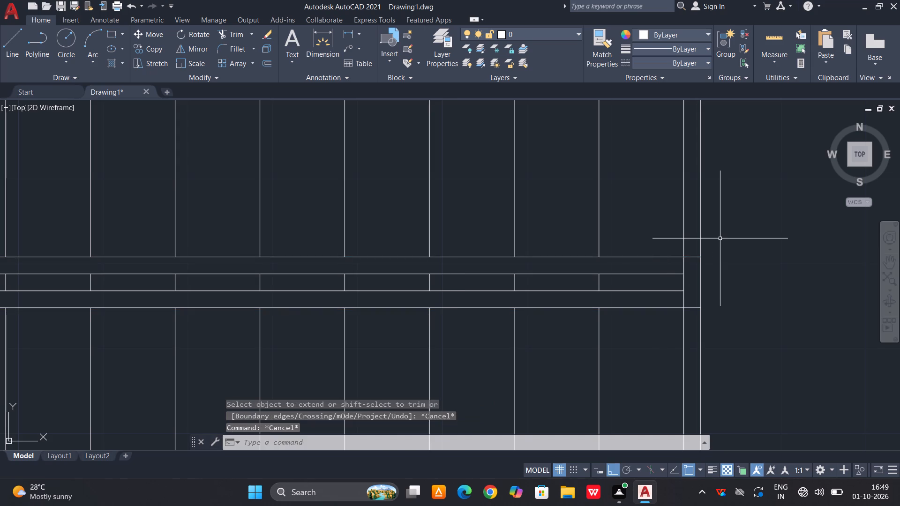
Trim the offset line above and below the outer railing lines so it only closes the railing's end.
text(tr)
key(space)
key(space)
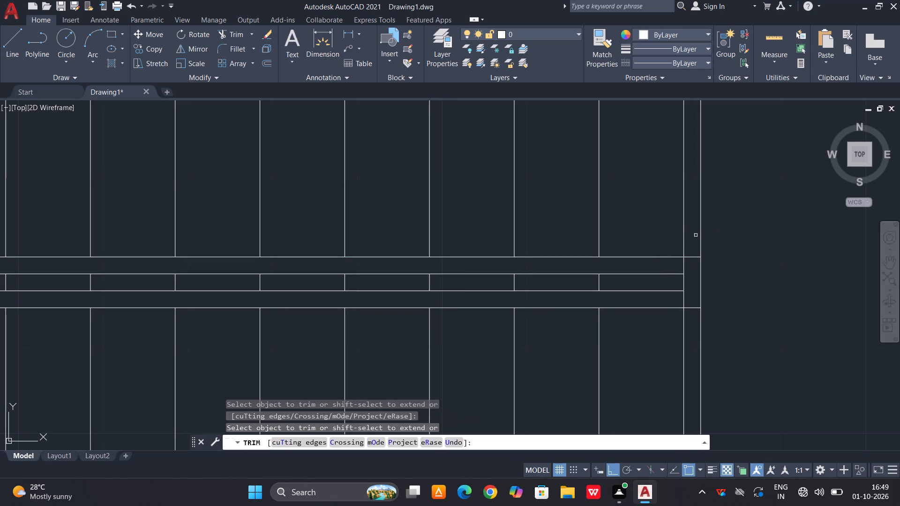
click(701, 230)
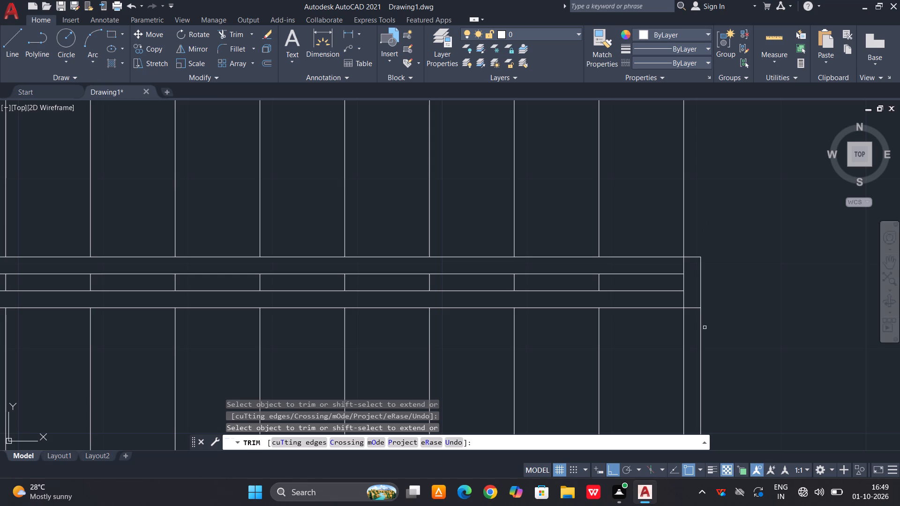
click(702, 329)
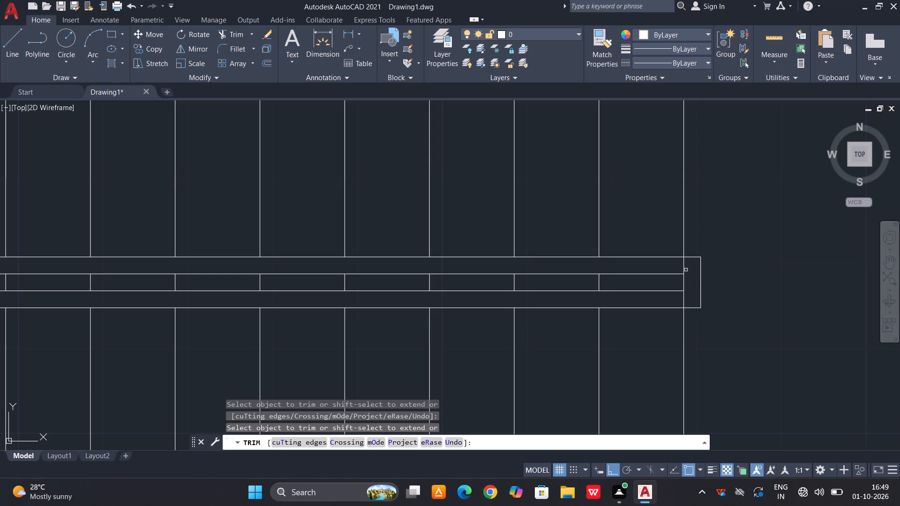
Trim the last stair line out of the two gaps between the inner and outer railing lines.
click(684, 266)
click(686, 301)
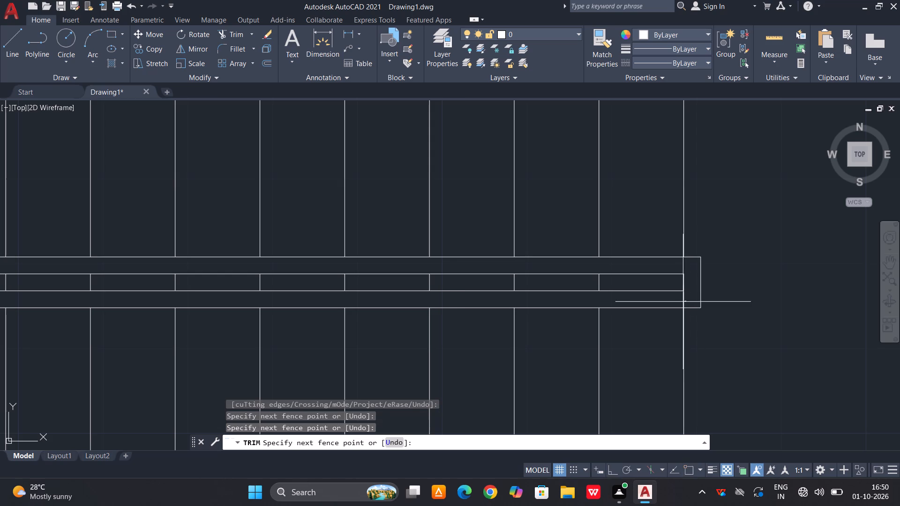
click(680, 303)
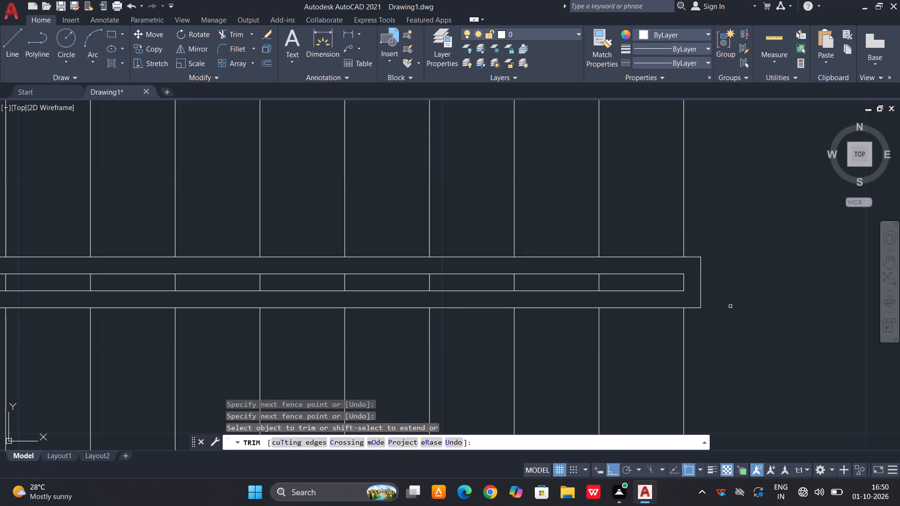
middle_drag(713, 289, 620, 295)
key(Escape)
key(Escape)
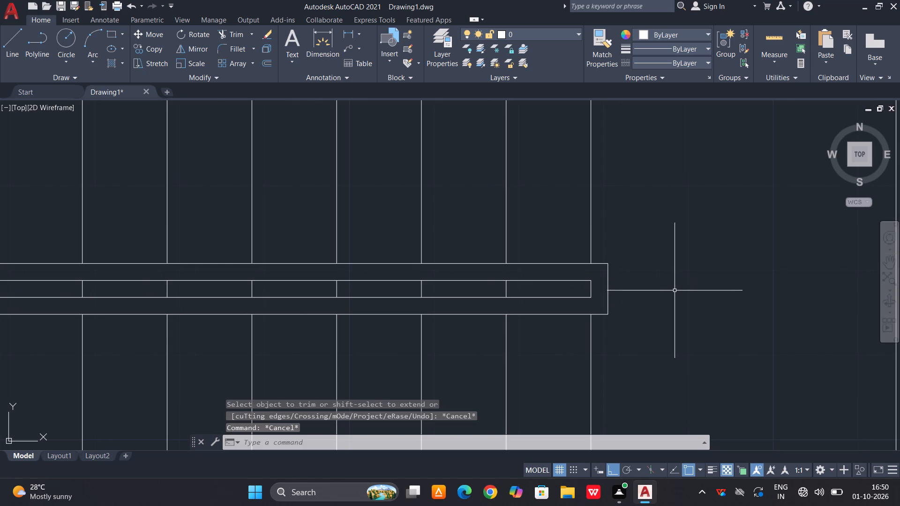
Draw a horizontal line across the landing from the midpoint of the railing's end to the inner face of the outer wall.
key(l)
key(space)
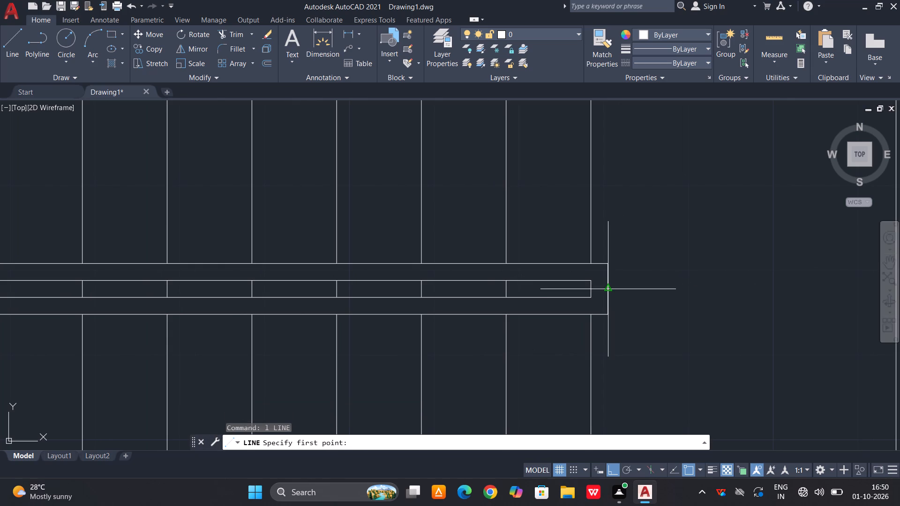
click(607, 287)
scroll(594, 292, down, 3)
scroll(678, 291, up, 2)
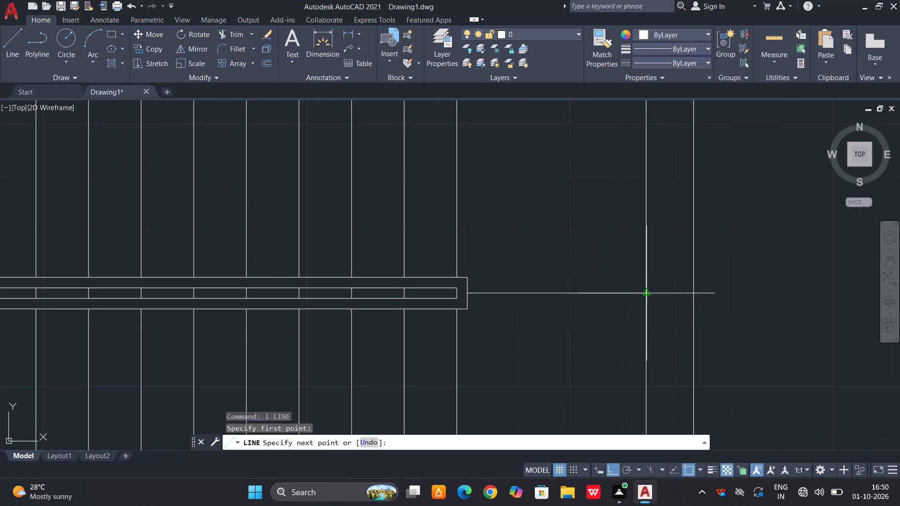
click(644, 290)
key(space)
Draw a walk line from the lower flight's third stair line about 7'-4" horizontally into the landing, turning up alongside the upper flight.
scroll(687, 251, down, 2)
scroll(649, 295, down, 1)
middle_drag(649, 296, 653, 261)
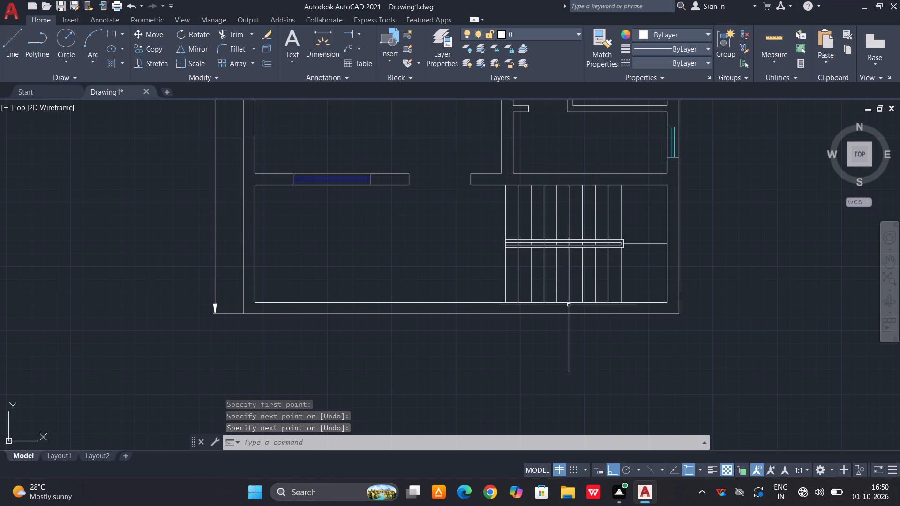
middle_drag(564, 305, 541, 326)
key(l)
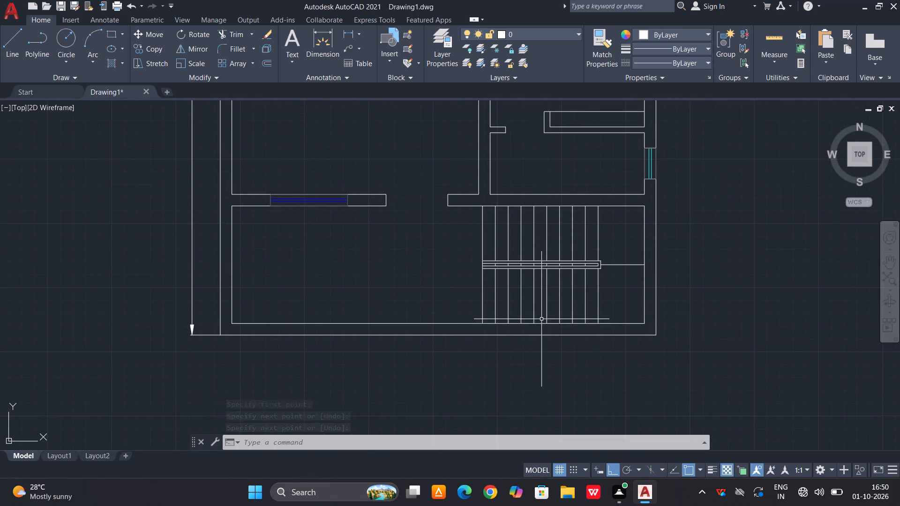
key(space)
scroll(472, 296, up, 2)
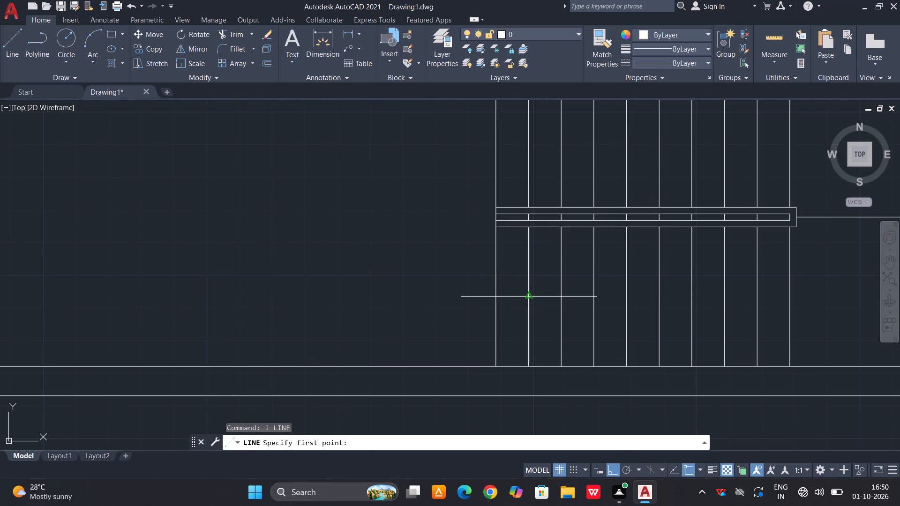
click(562, 299)
scroll(558, 307, down, 1)
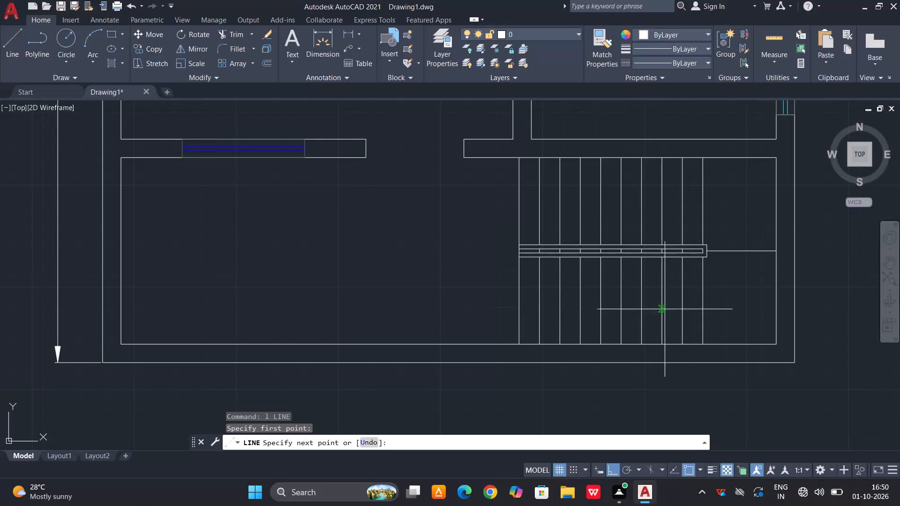
click(739, 300)
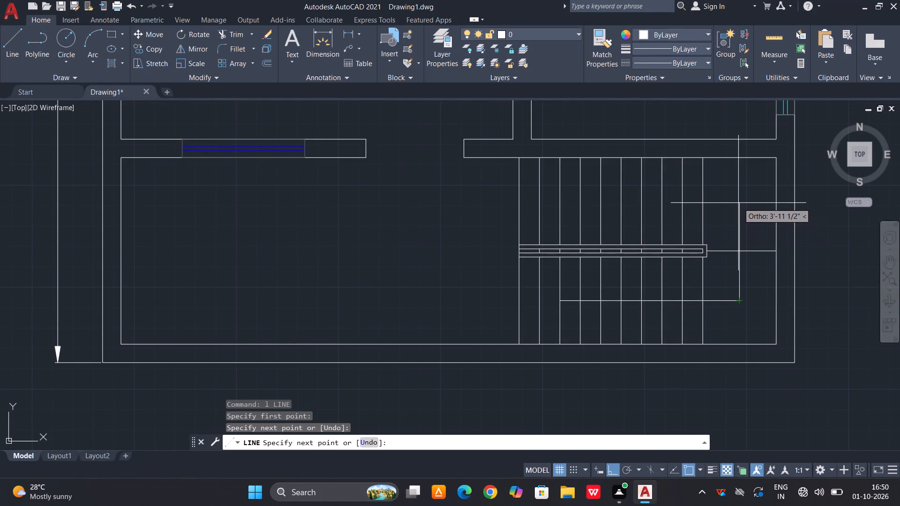
click(738, 193)
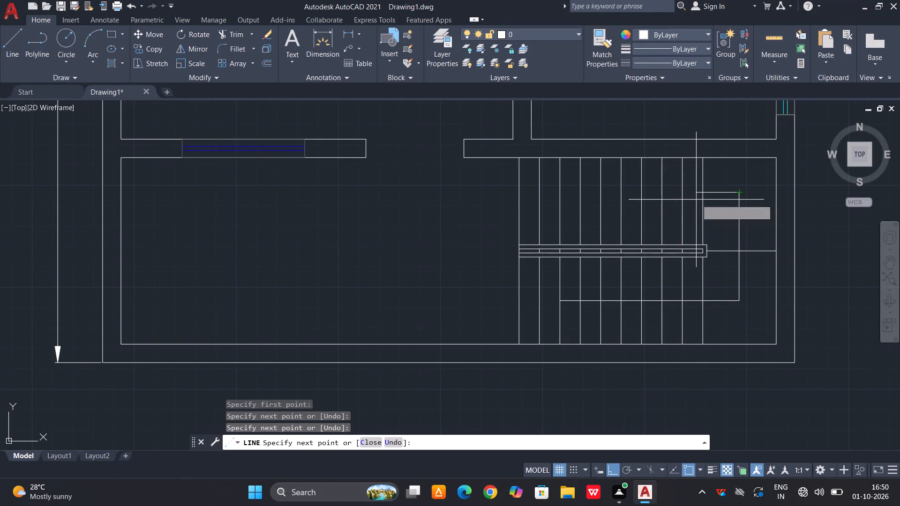
key(space)
Draw a horizontal walk line from the upper flight's third stair line to the vertical walk line in the landing.
key(space)
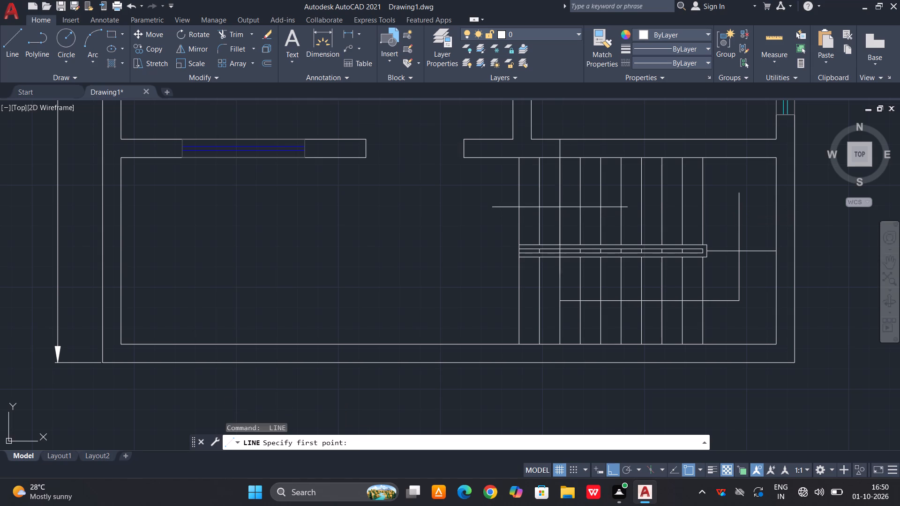
click(561, 204)
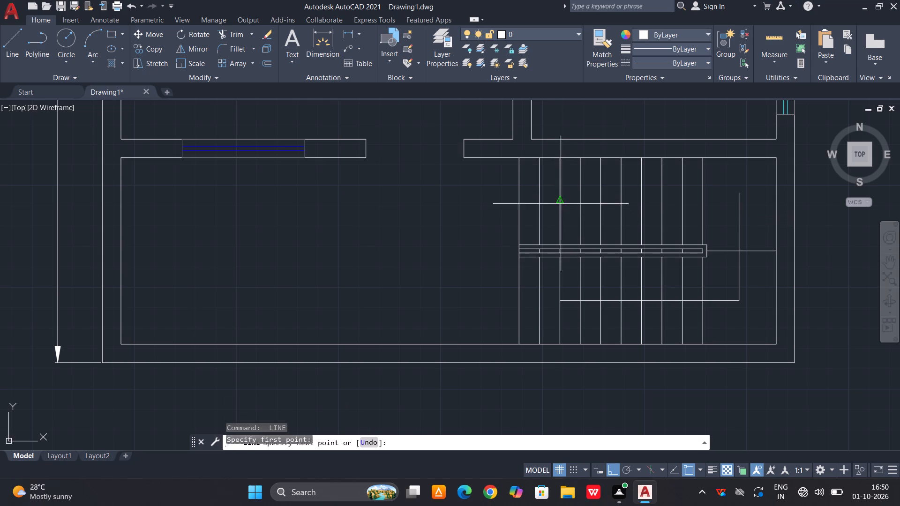
click(738, 202)
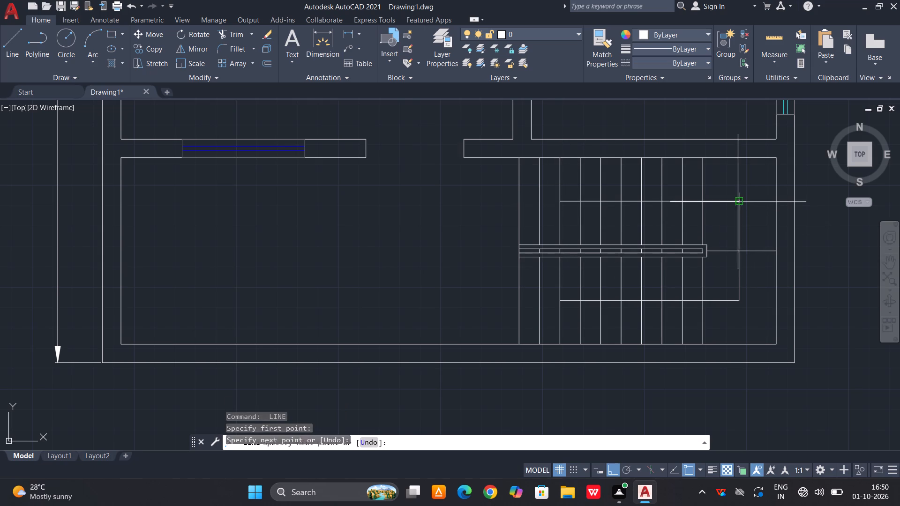
key(space)
scroll(744, 192, up, 1)
key(Escape)
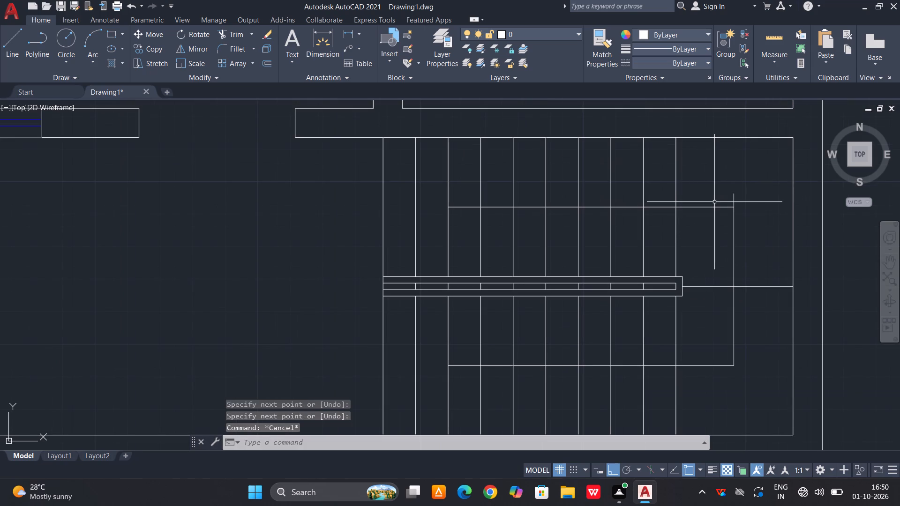
Trim the end of the vertical walk line that sticks out above the upper horizontal walk line.
text(tr)
key(space)
key(space)
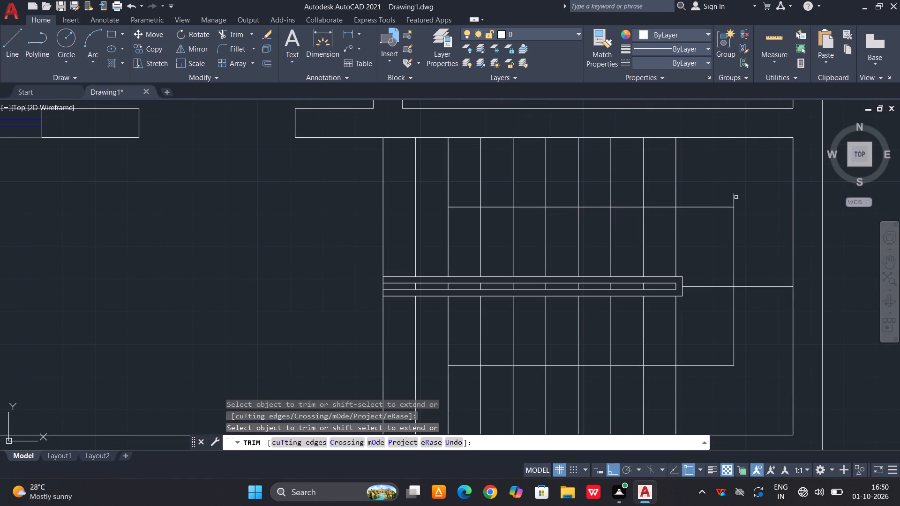
click(736, 197)
click(727, 200)
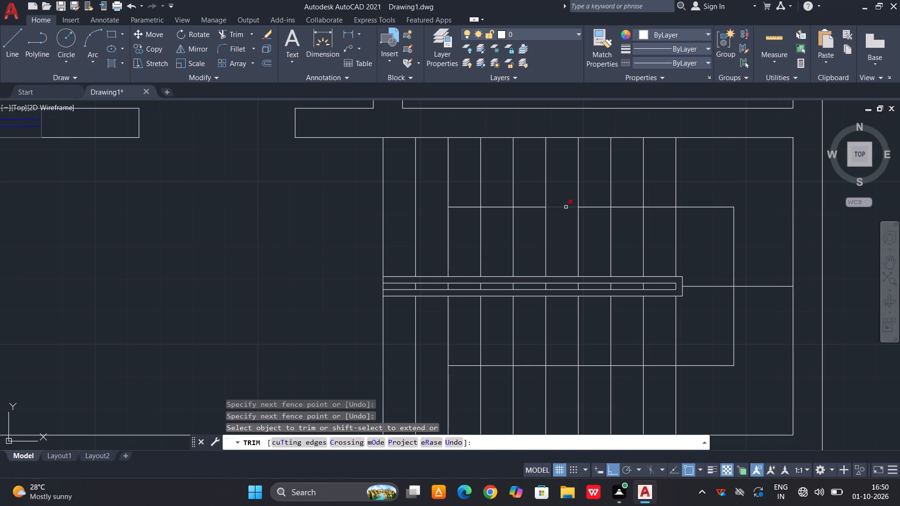
Shorten the upper walk line to the seventh stair line from the left by trimming one segment and erasing the leftover piece.
click(566, 207)
key(Escape)
click(532, 207)
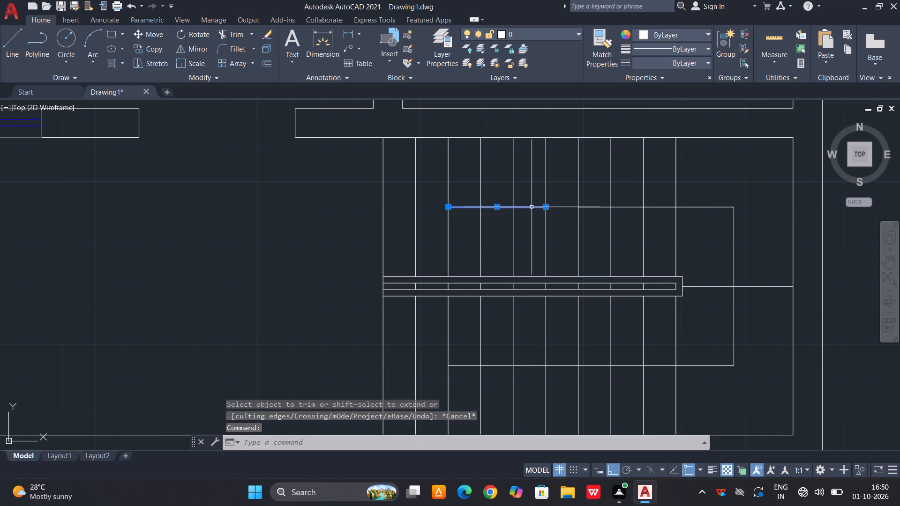
key(Delete)
key(Escape)
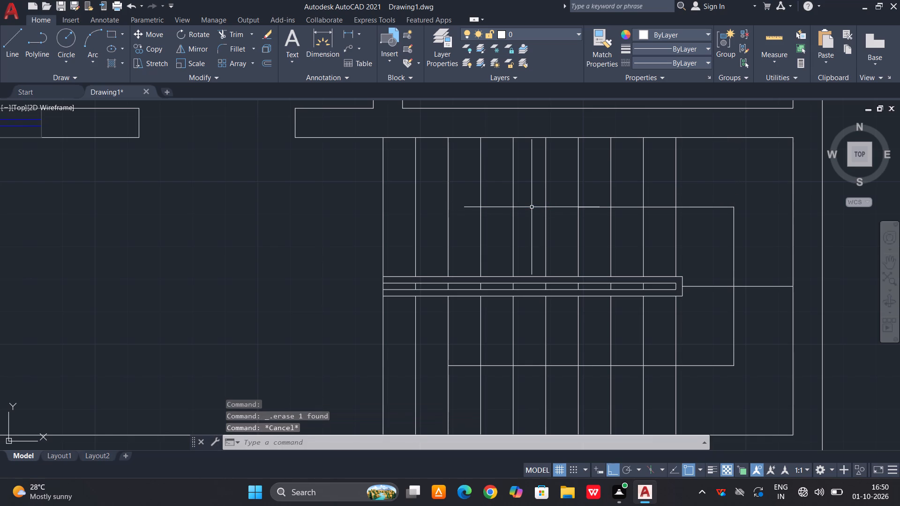
With grid and ortho off, draw a short diagonal arrowhead line up from the left end of the upper walk line.
text(l)
key(space)
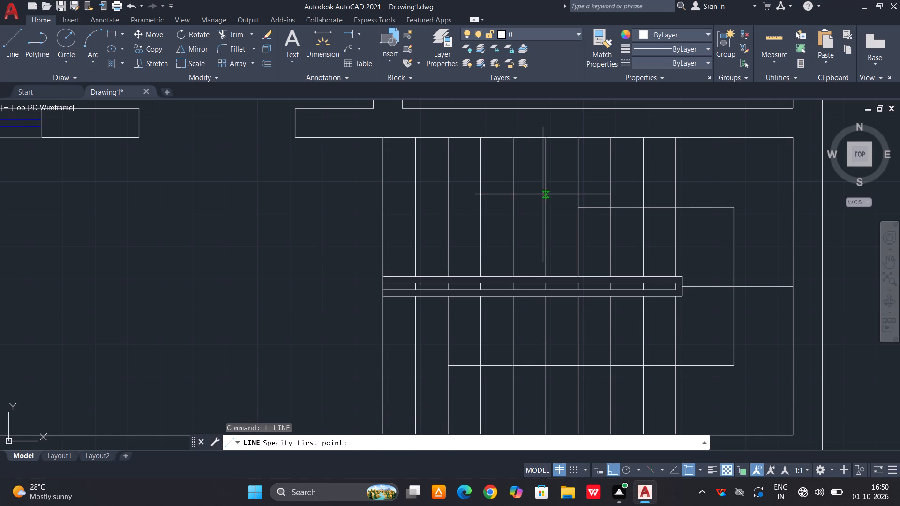
scroll(543, 194, up, 3)
click(680, 242)
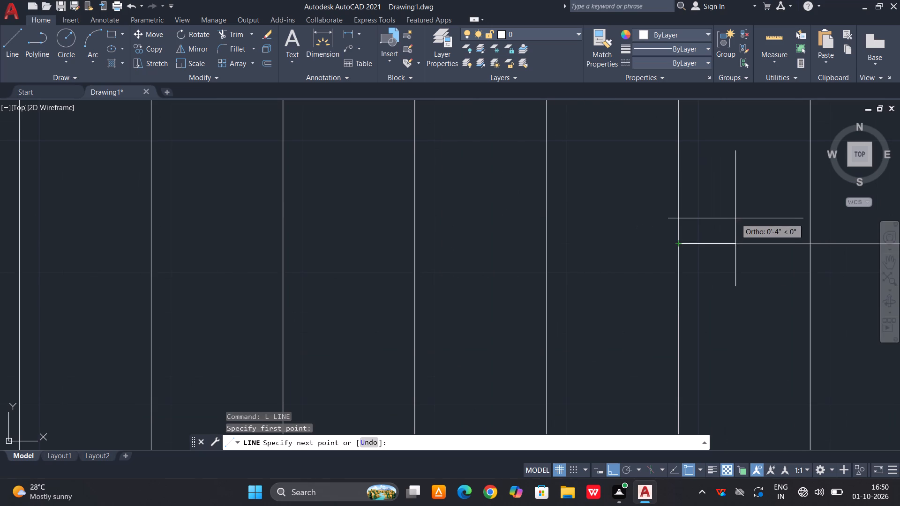
key(F7)
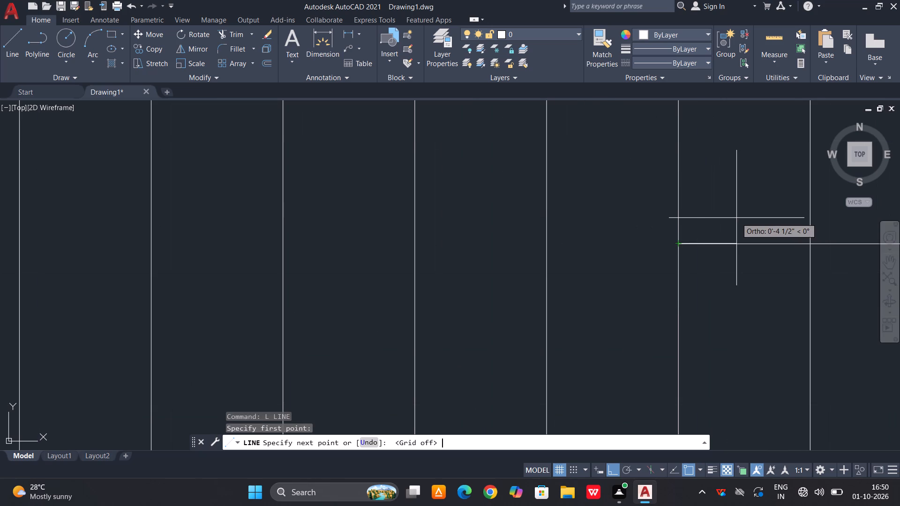
key(F8)
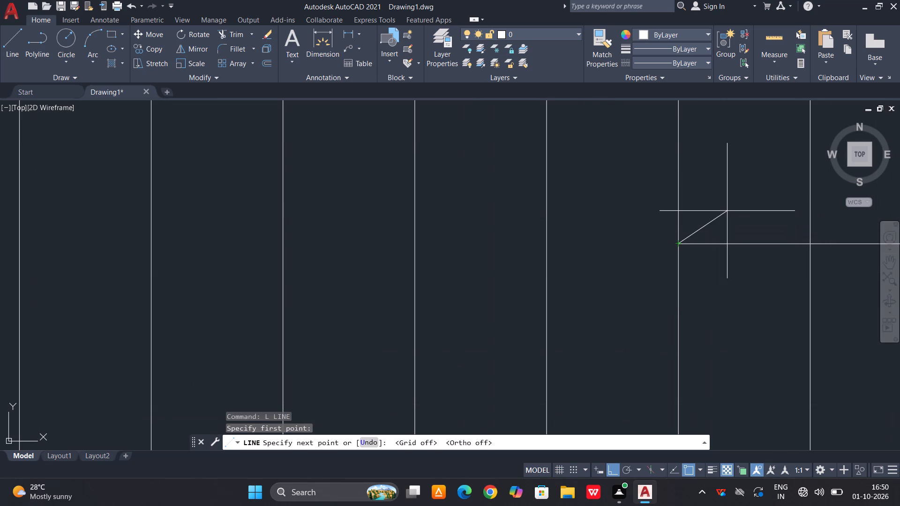
click(752, 207)
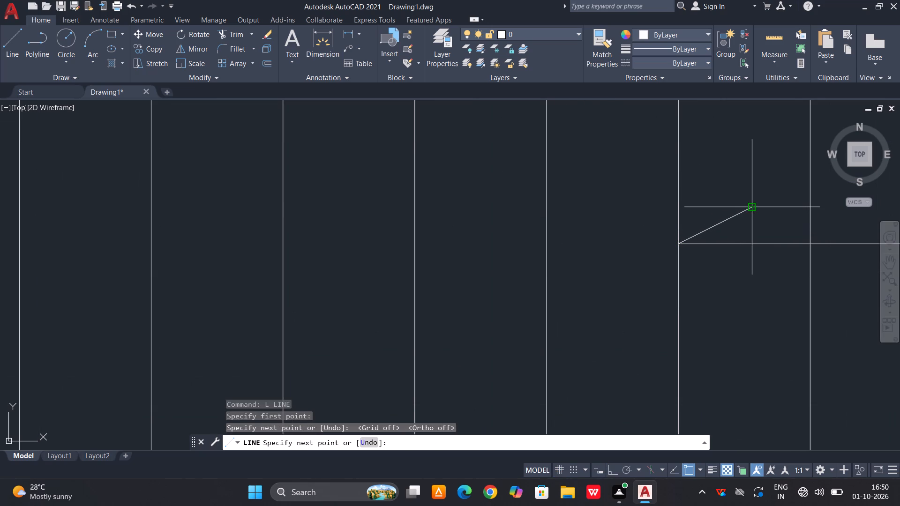
key(Escape)
Mirror the diagonal arrowhead line about the upper walk line, keeping the original.
click(727, 219)
text(mi)
key(space)
click(678, 243)
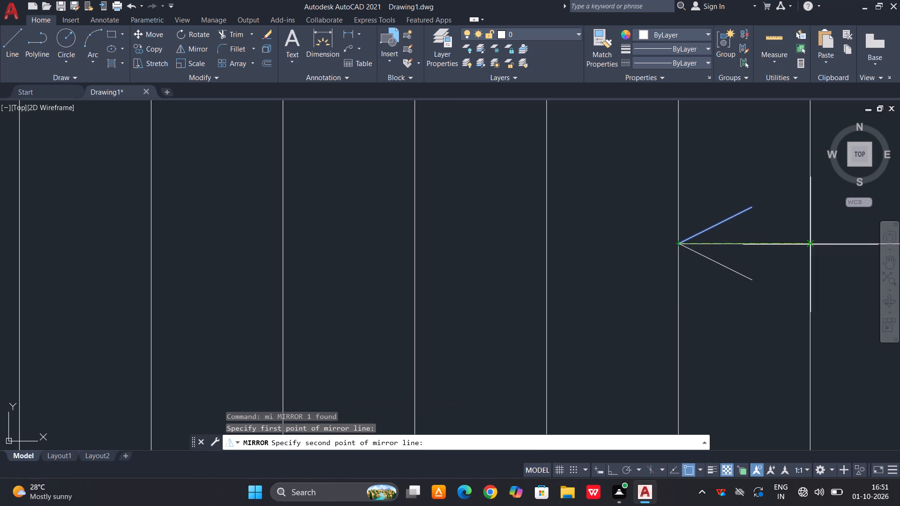
click(807, 245)
key(space)
key(space)
scroll(606, 220, down, 4)
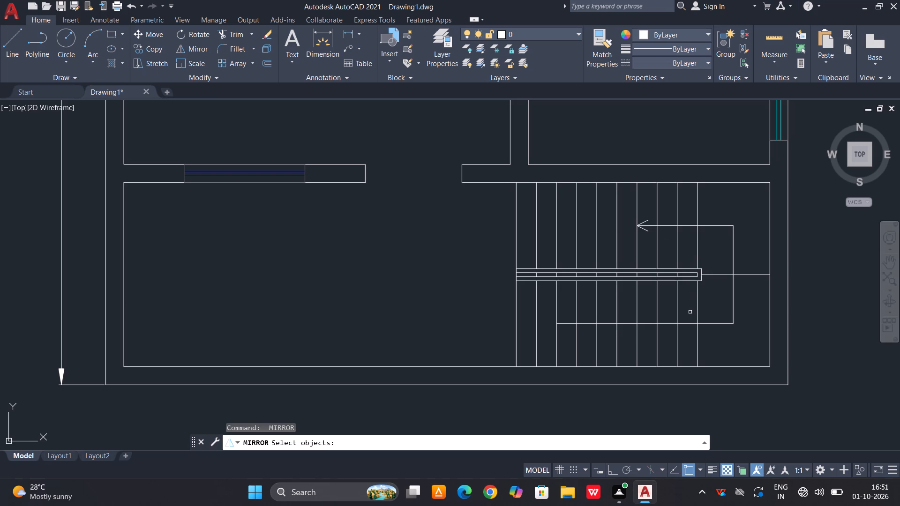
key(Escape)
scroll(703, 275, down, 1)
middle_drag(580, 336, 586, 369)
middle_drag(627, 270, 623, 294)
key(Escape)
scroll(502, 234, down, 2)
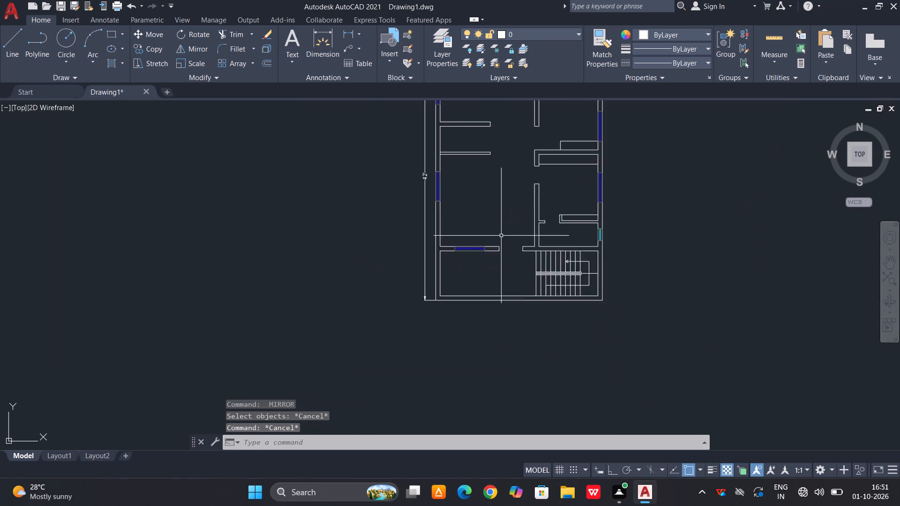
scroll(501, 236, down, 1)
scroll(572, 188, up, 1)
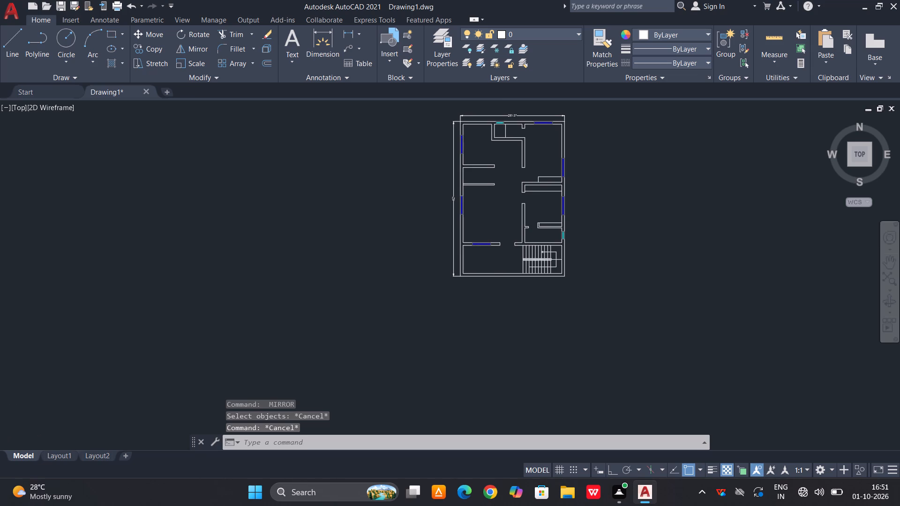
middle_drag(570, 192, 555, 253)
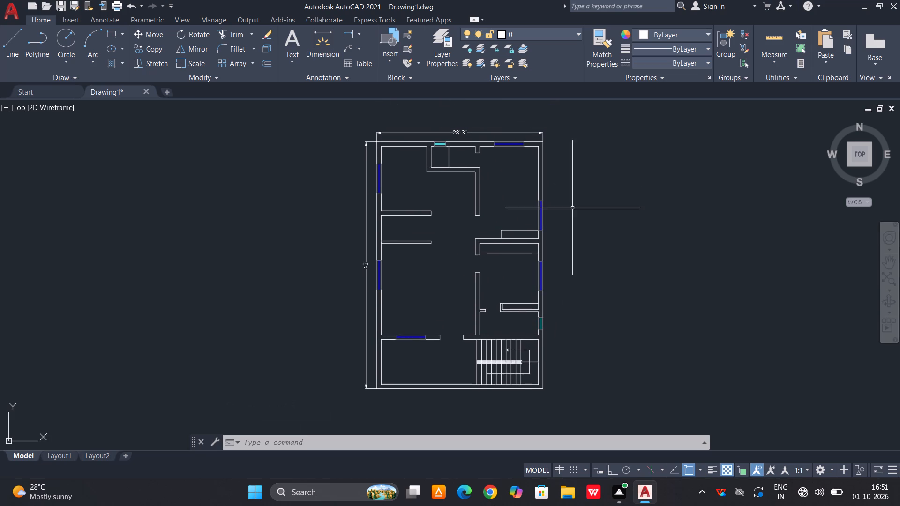
Insert the six-person rectangular dining table block from the dining_tables.dwg library into the empty space west of the floor plan.
click(388, 62)
click(418, 131)
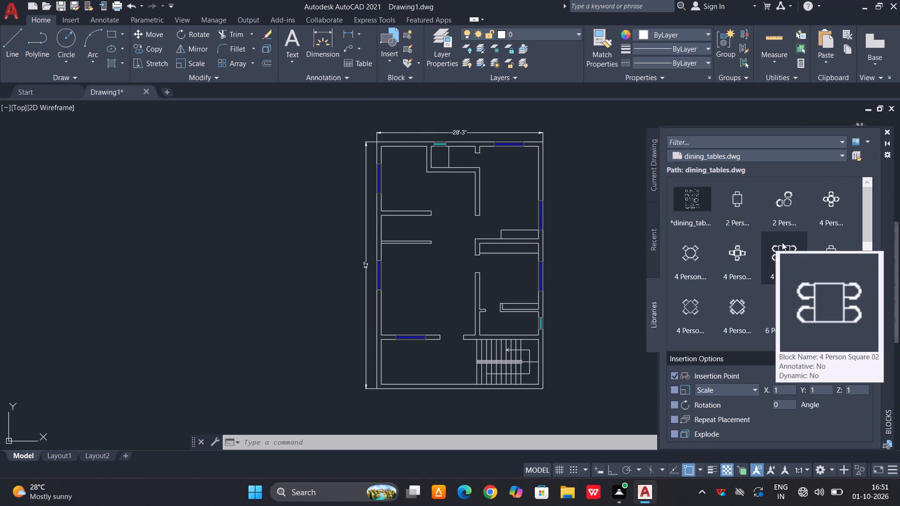
scroll(716, 274, down, 3)
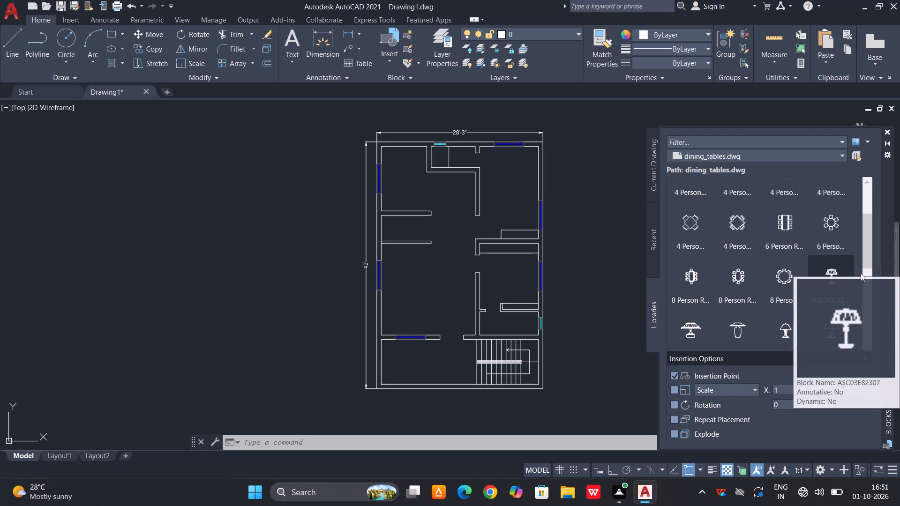
scroll(862, 244, down, 3)
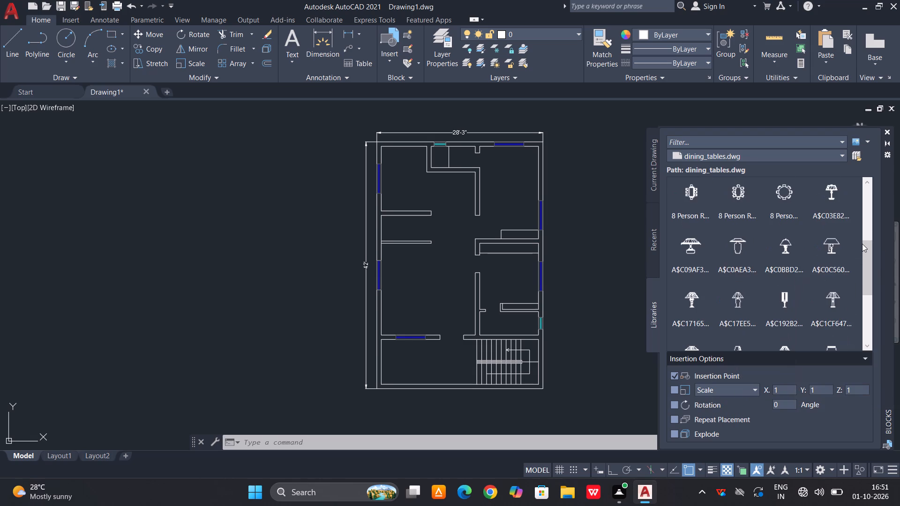
scroll(862, 244, down, 6)
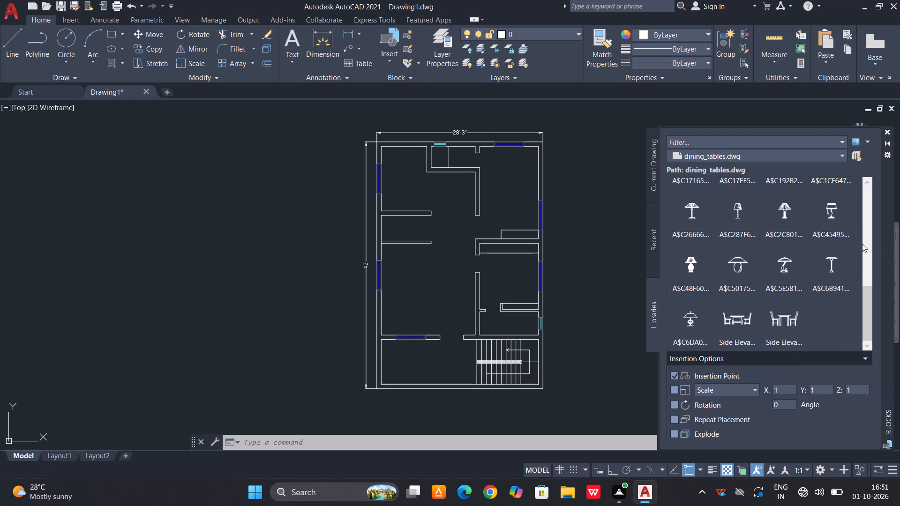
scroll(862, 244, down, 1)
scroll(855, 278, up, 1)
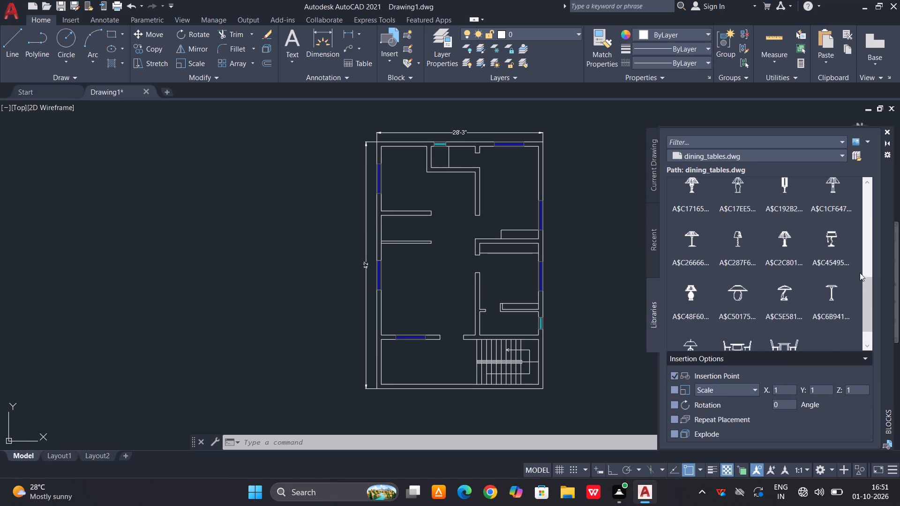
scroll(862, 268, up, 6)
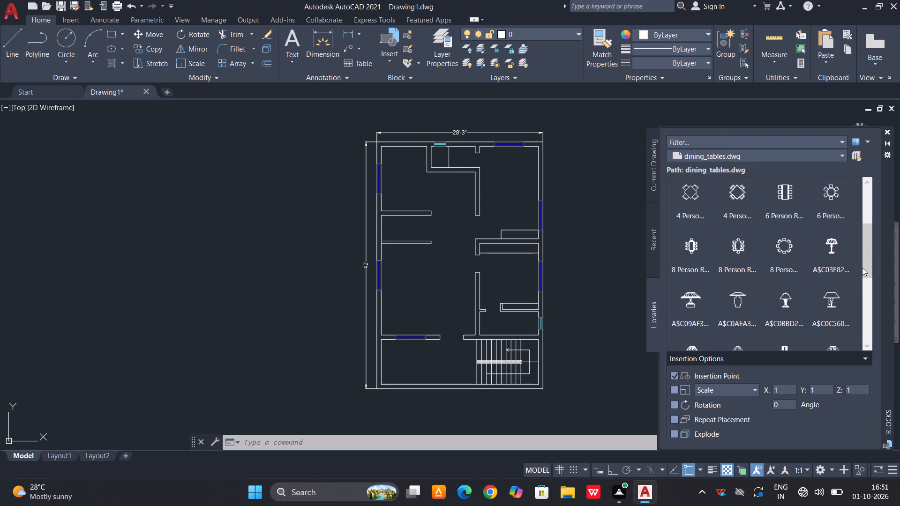
scroll(862, 268, up, 5)
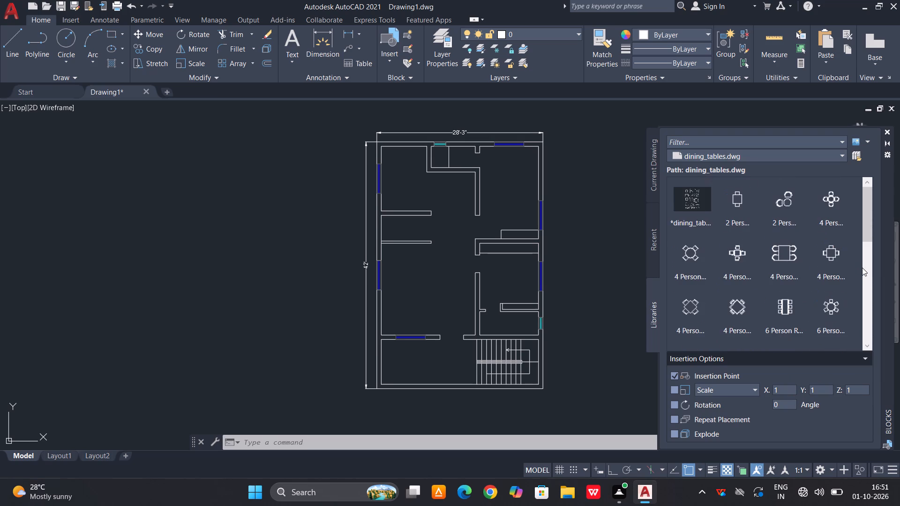
scroll(862, 268, down, 1)
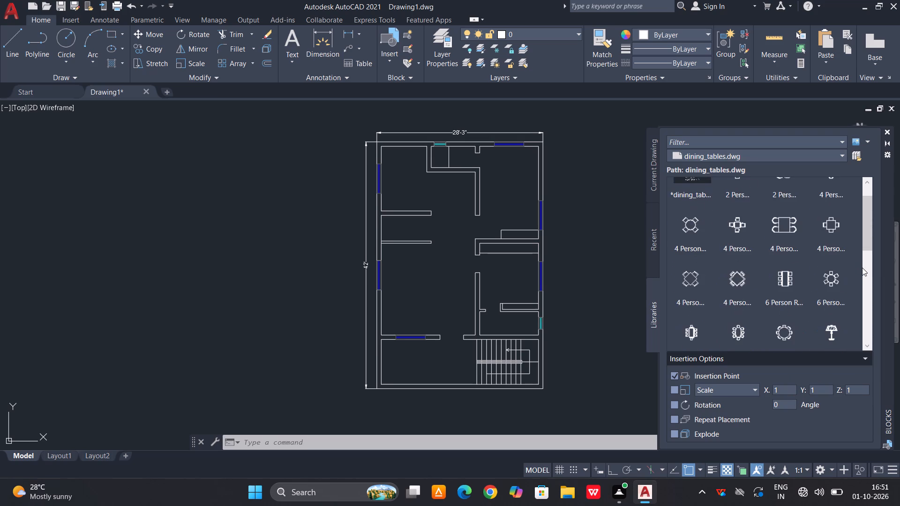
scroll(862, 268, down, 1)
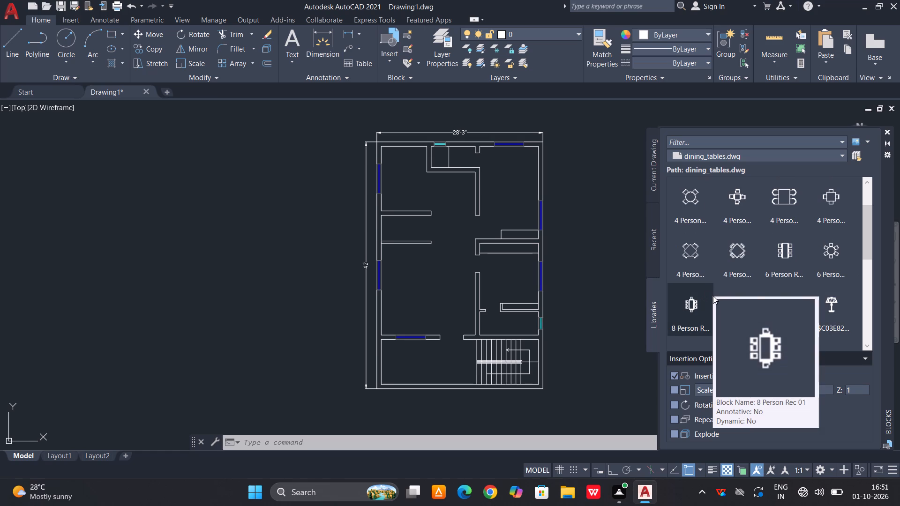
drag(786, 249, 472, 253)
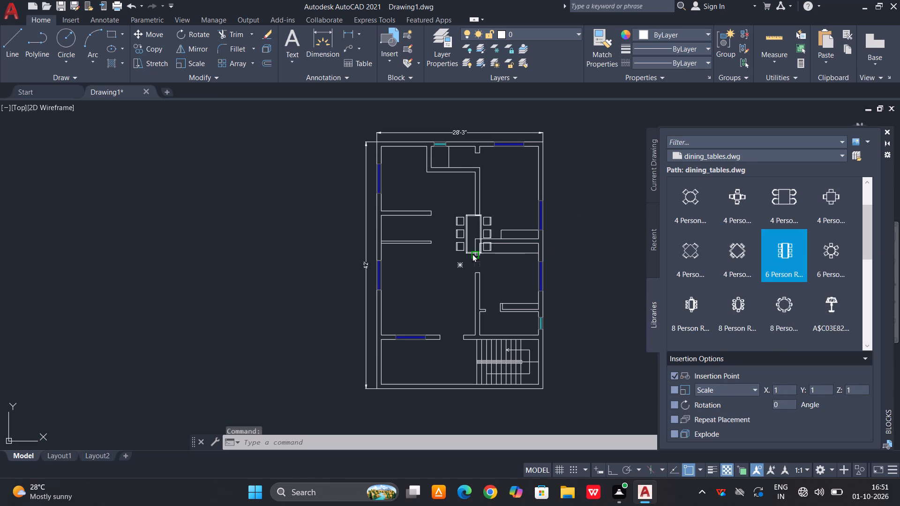
drag(472, 253, 268, 252)
scroll(268, 235, up, 2)
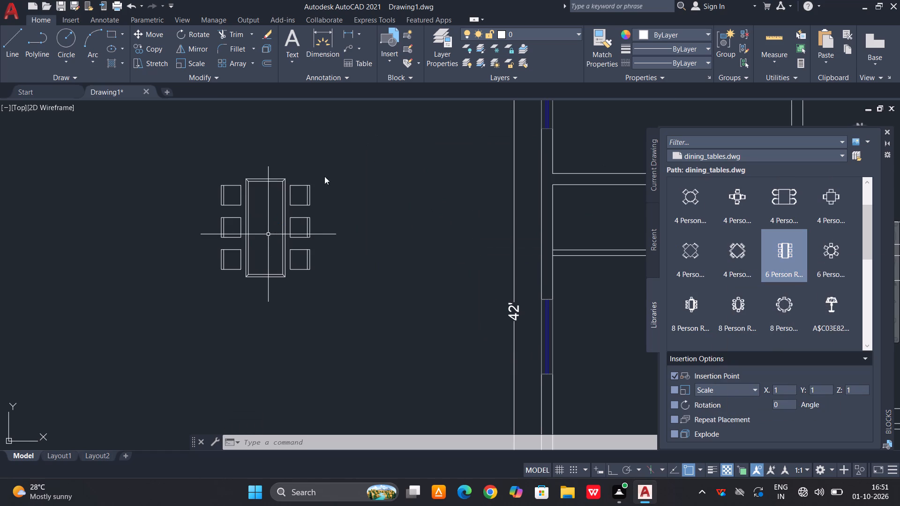
key(Escape)
Explode the inserted dining table block into separate objects.
drag(338, 159, 322, 183)
click(210, 321)
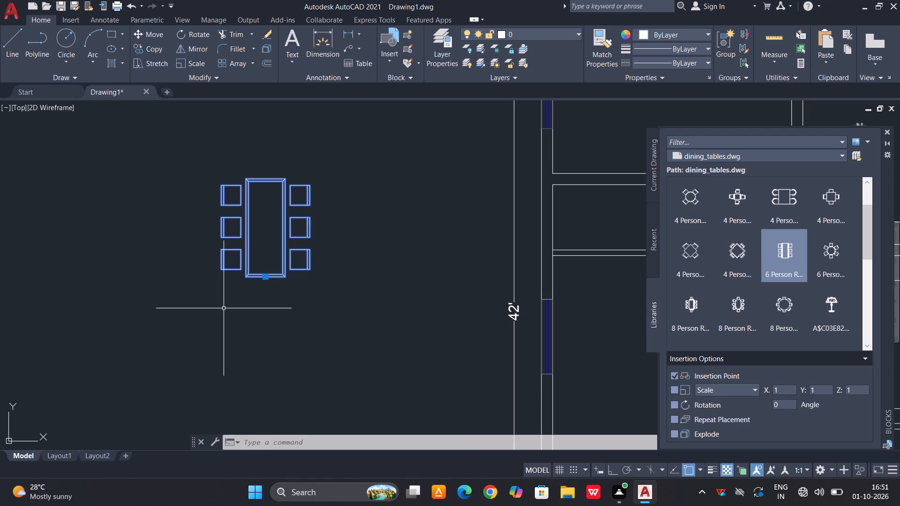
key(x)
key(space)
Set the colour of all the exploded dining table and chair objects to index colour 72.
drag(347, 156, 334, 175)
click(199, 309)
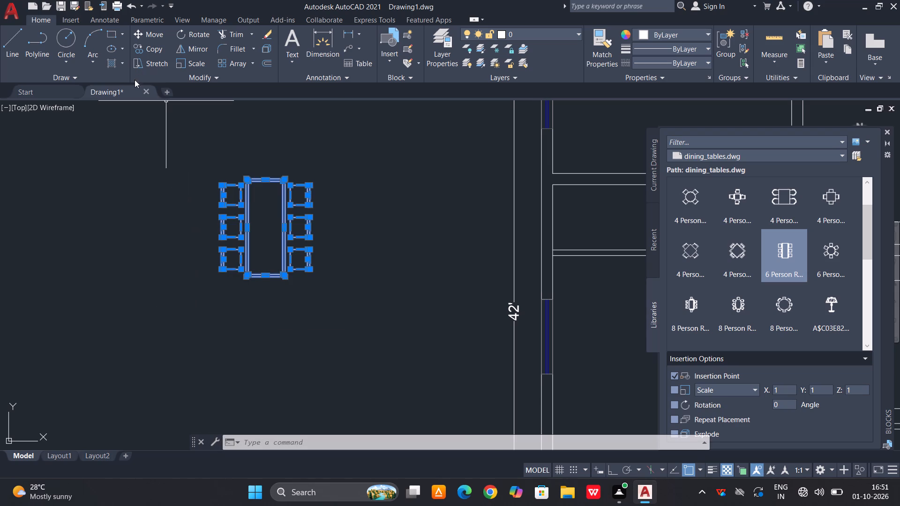
key(p)
text(r)
key(space)
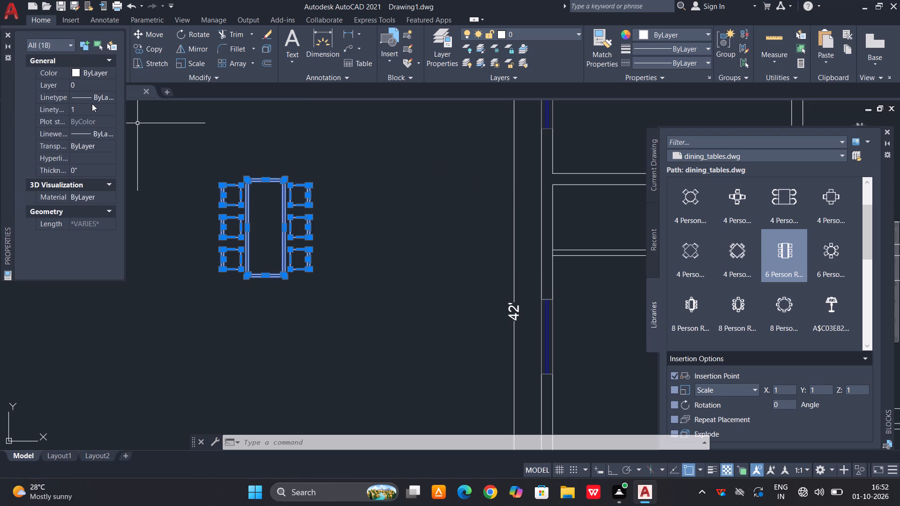
click(105, 70)
click(105, 70)
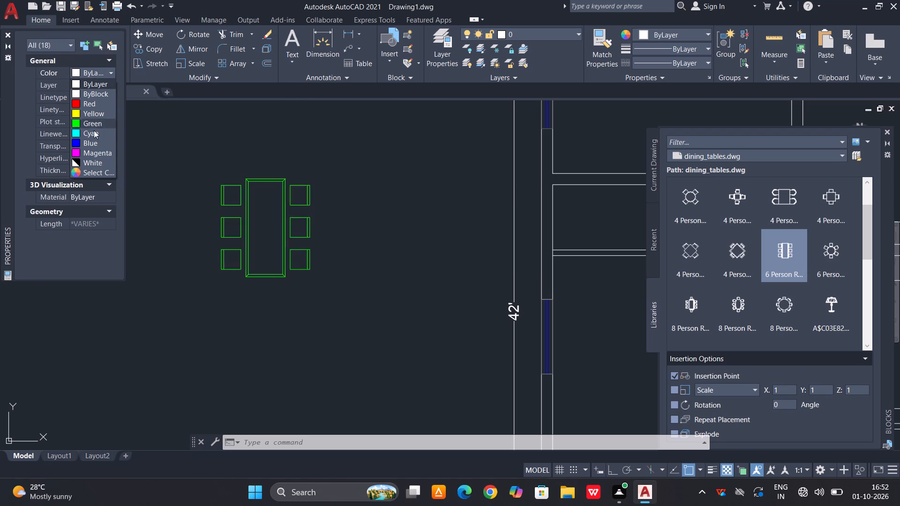
click(80, 170)
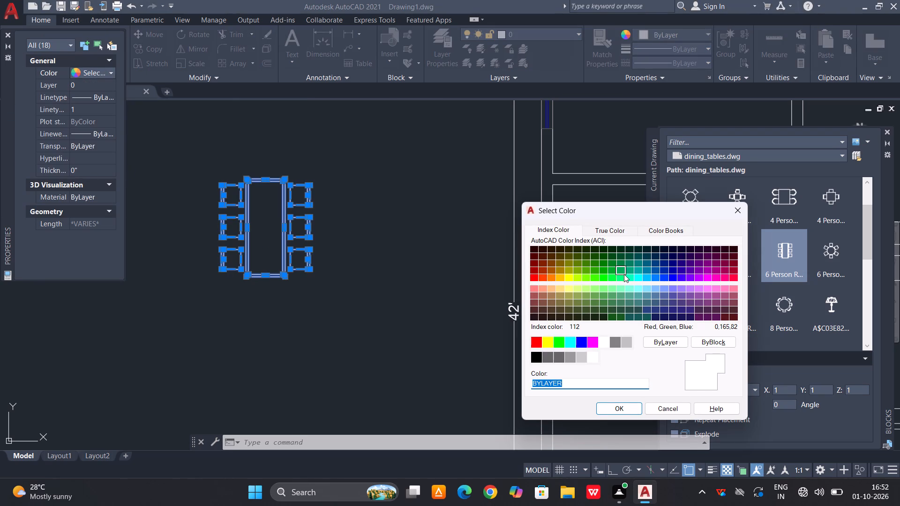
click(623, 269)
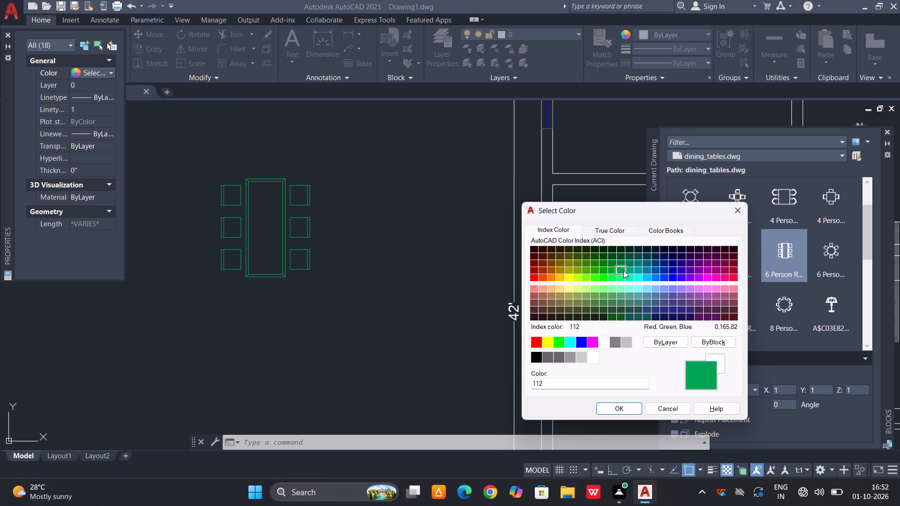
click(623, 276)
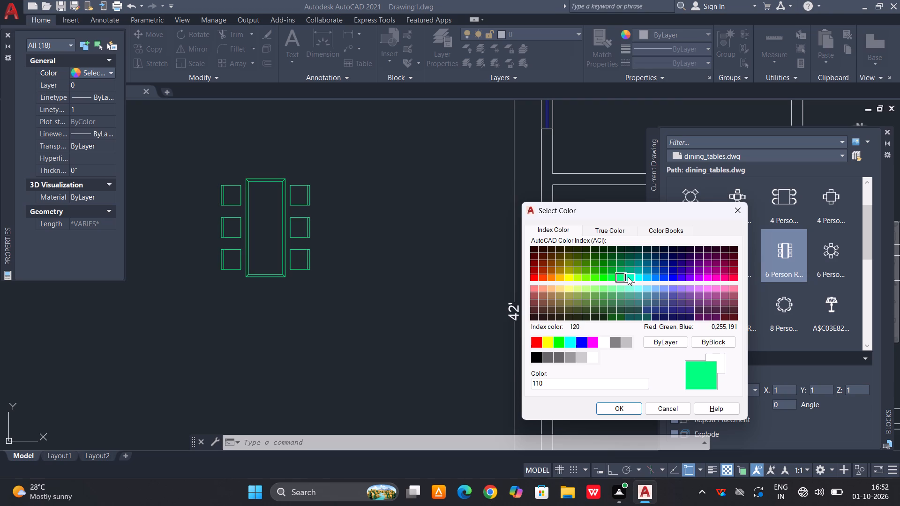
click(628, 277)
click(621, 313)
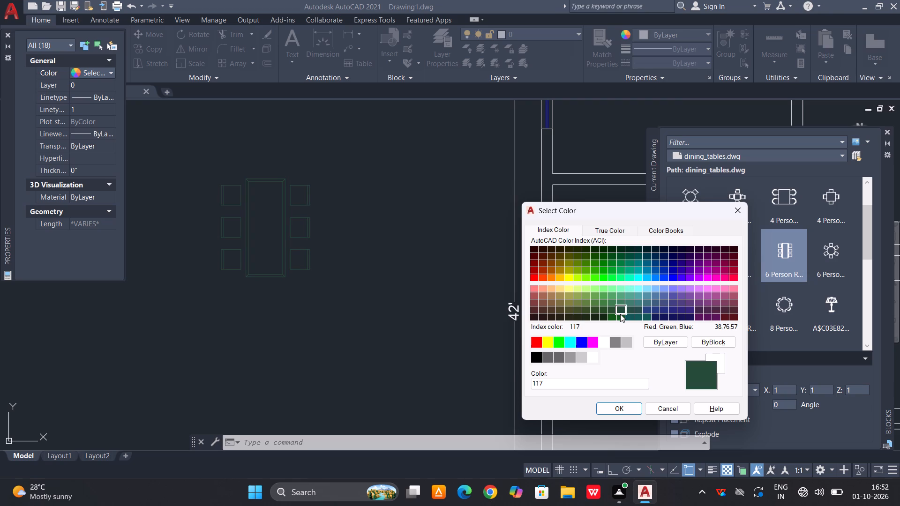
click(619, 316)
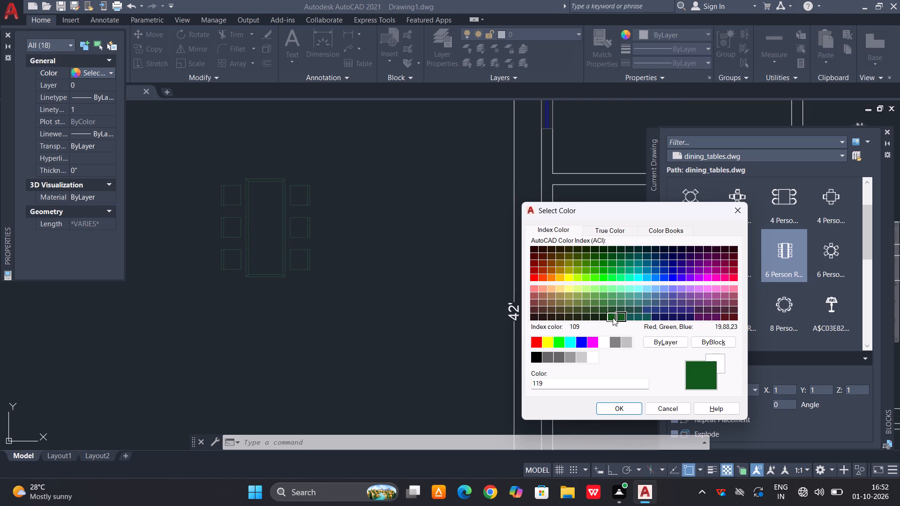
click(613, 318)
click(583, 254)
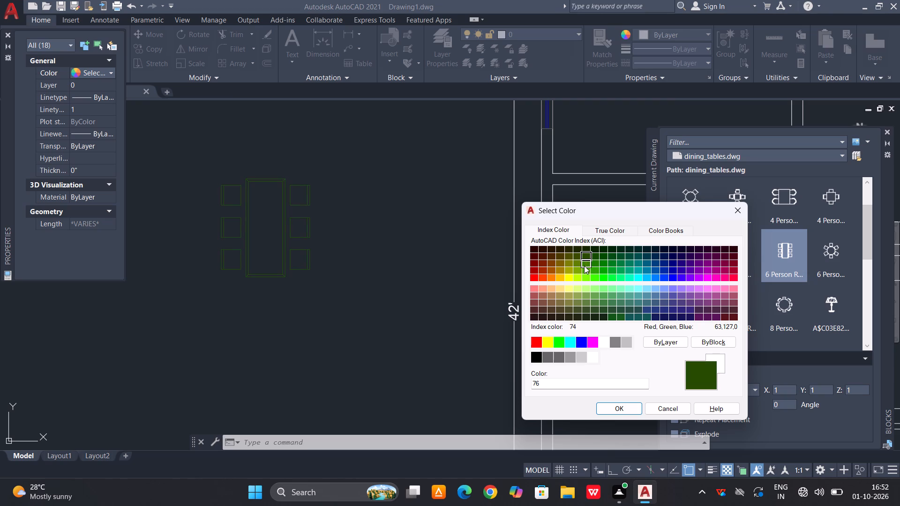
click(584, 268)
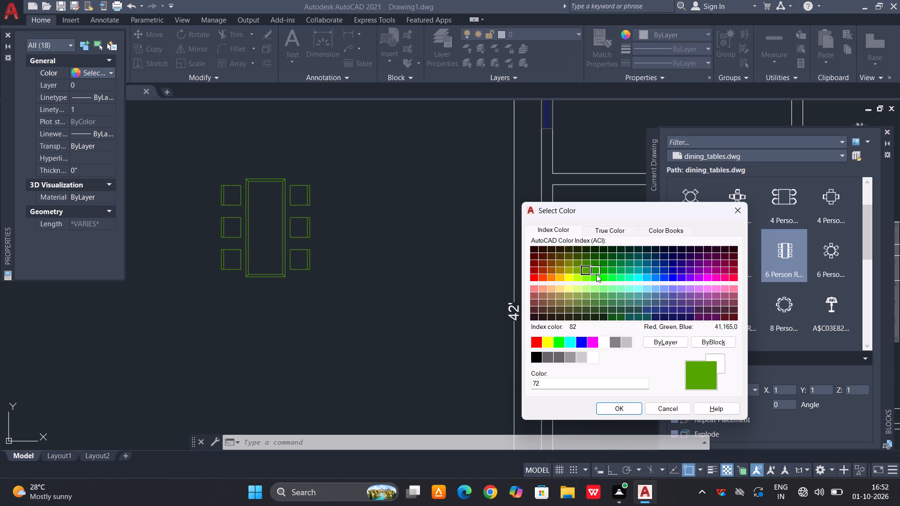
click(615, 410)
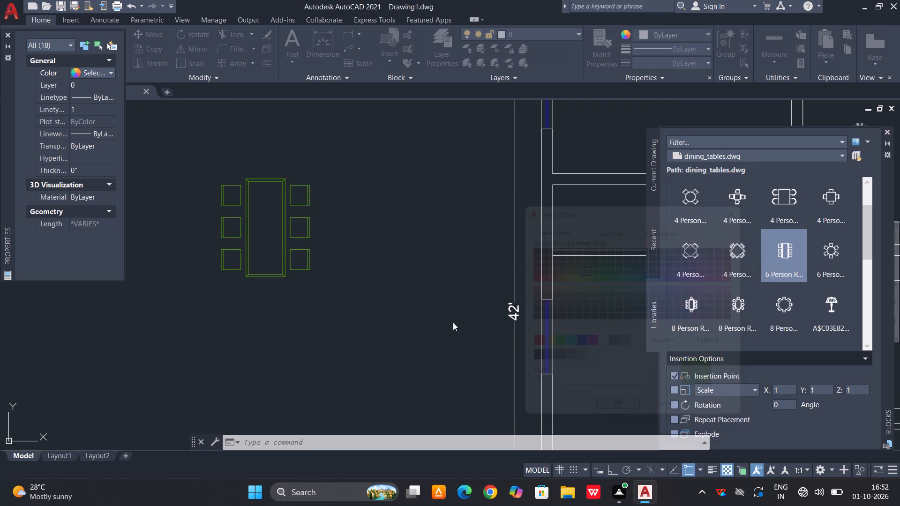
Define the green dining table and chairs as a block named dt, converting the selected objects to the block.
scroll(329, 156, up, 1)
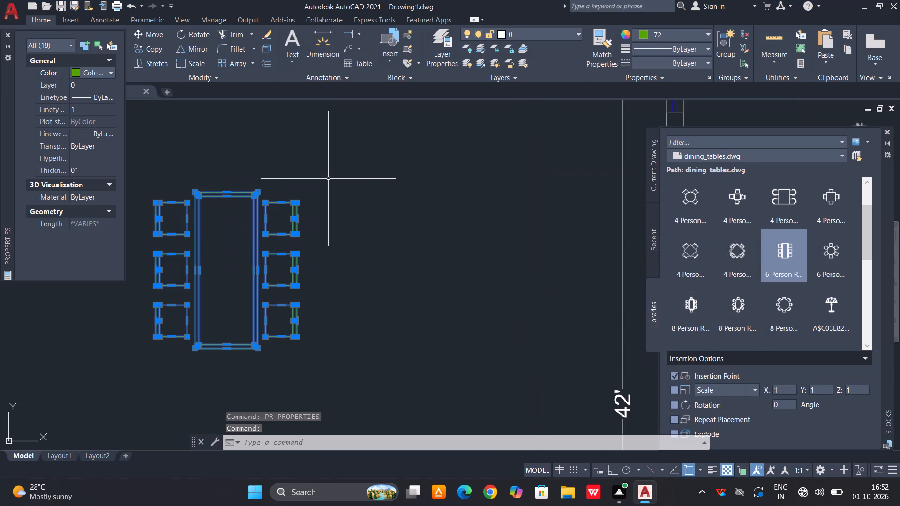
key(b)
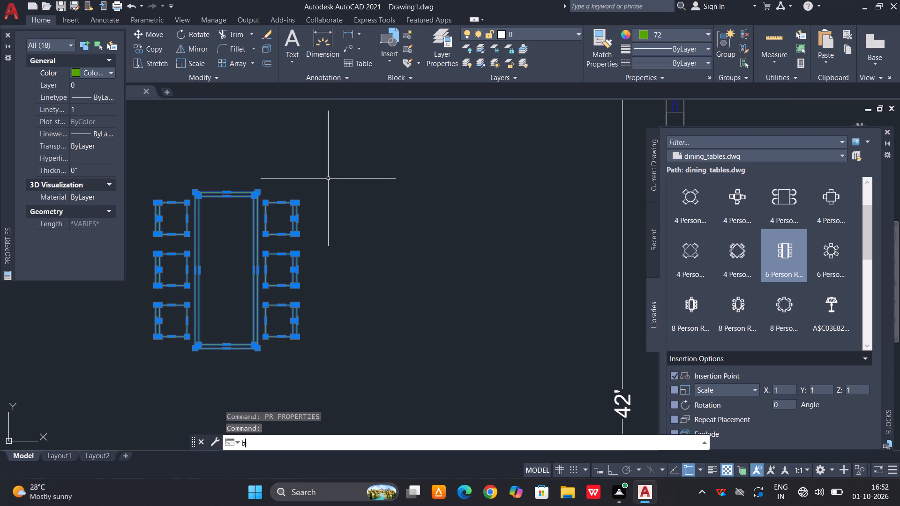
key(space)
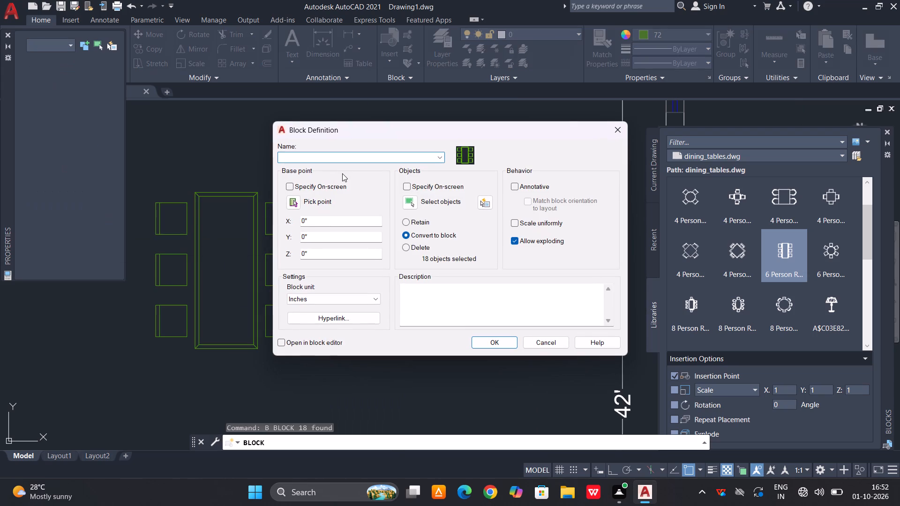
text(dt)
click(492, 344)
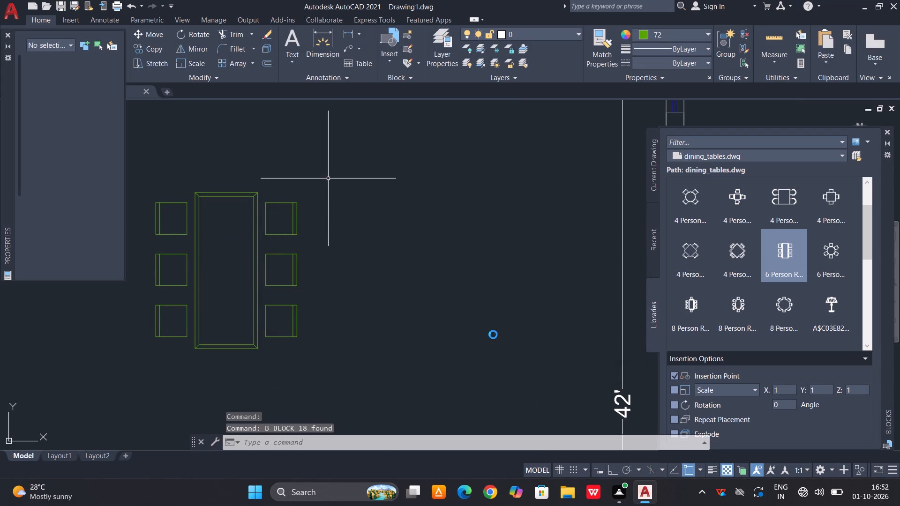
Scale the dt dining table block down to about 0.6 from a base point near the table's northwest corner.
scroll(421, 318, down, 1)
drag(337, 224, 332, 237)
click(273, 305)
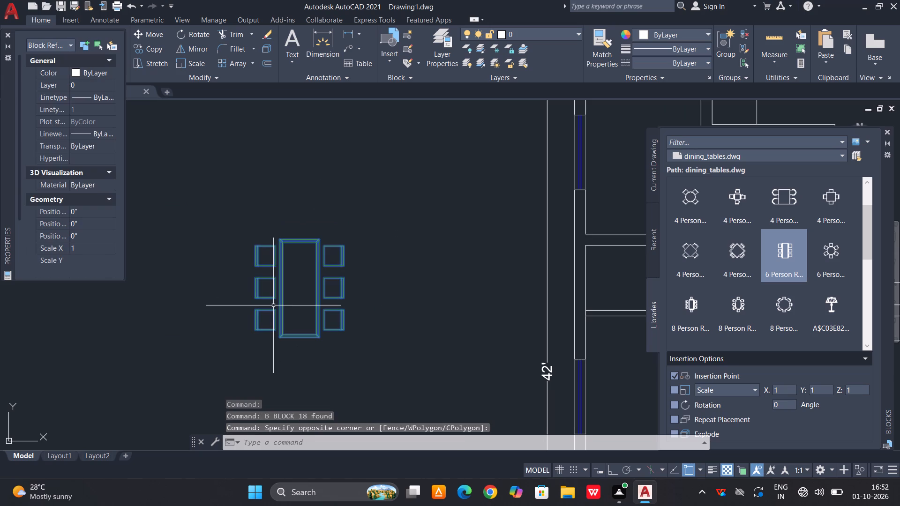
text(sc)
key(space)
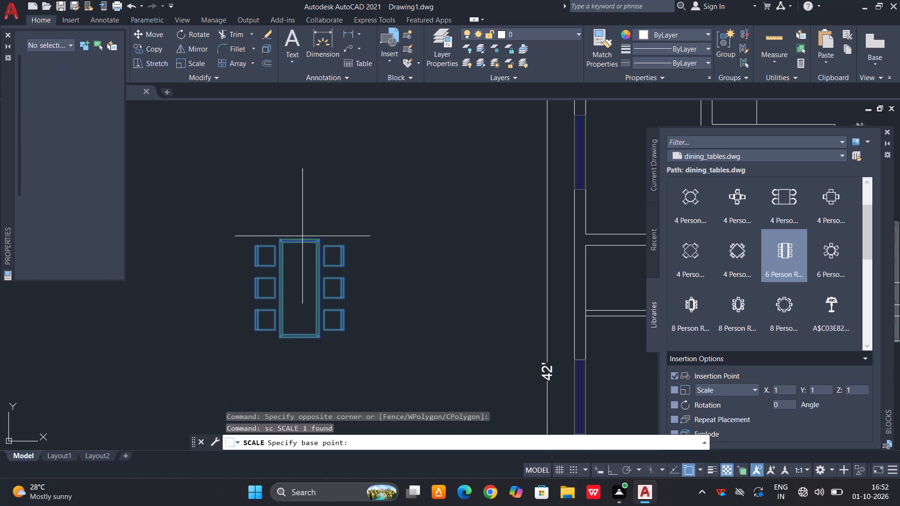
click(276, 238)
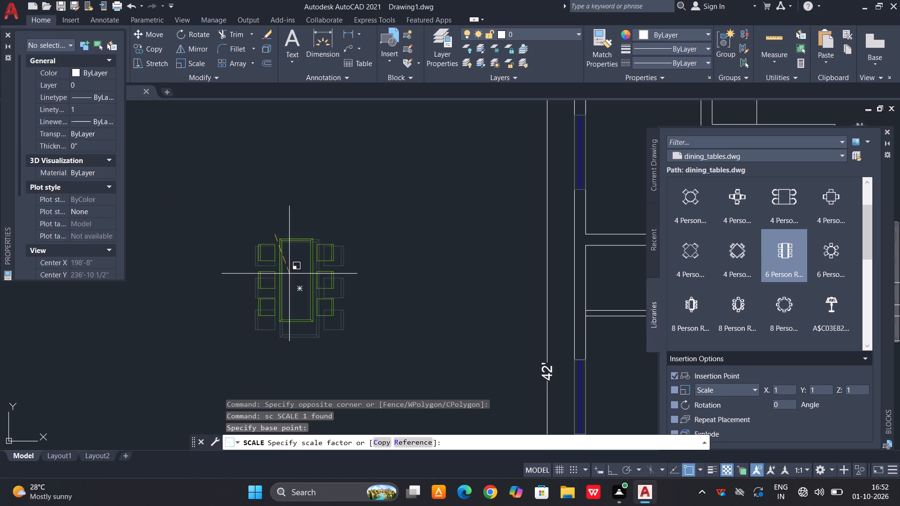
click(290, 259)
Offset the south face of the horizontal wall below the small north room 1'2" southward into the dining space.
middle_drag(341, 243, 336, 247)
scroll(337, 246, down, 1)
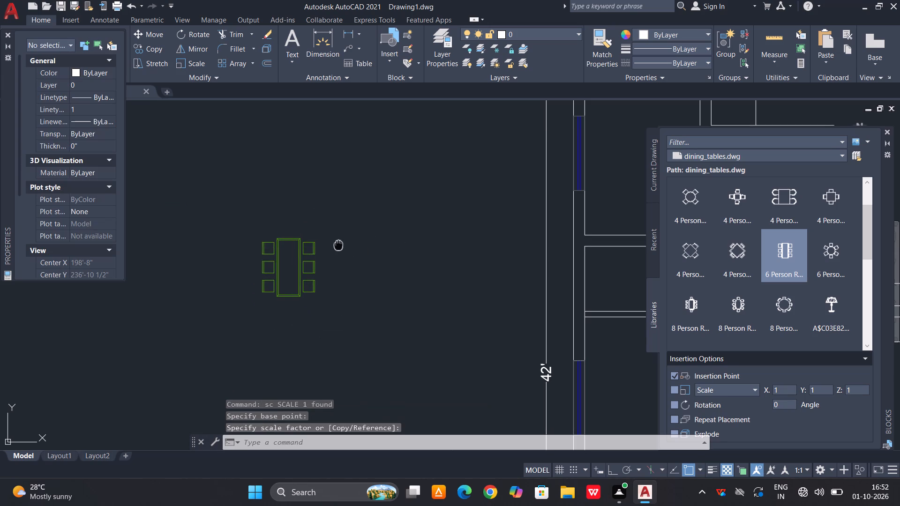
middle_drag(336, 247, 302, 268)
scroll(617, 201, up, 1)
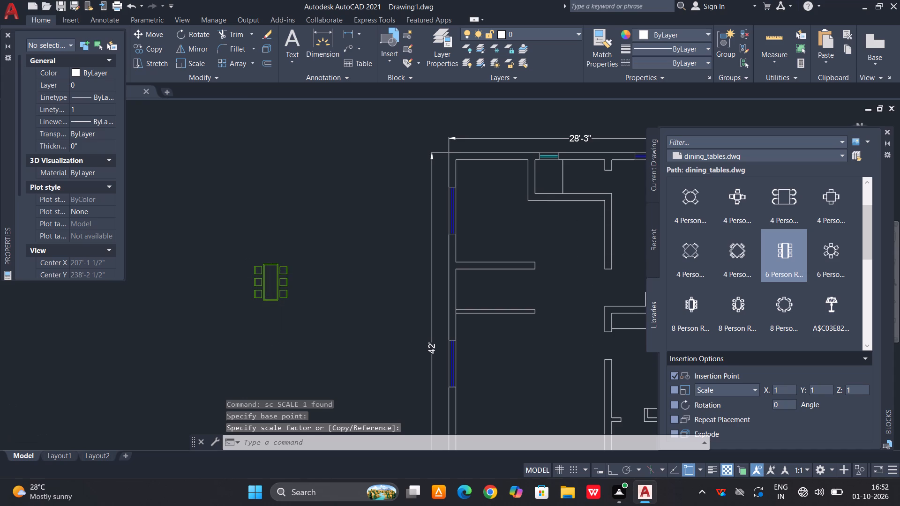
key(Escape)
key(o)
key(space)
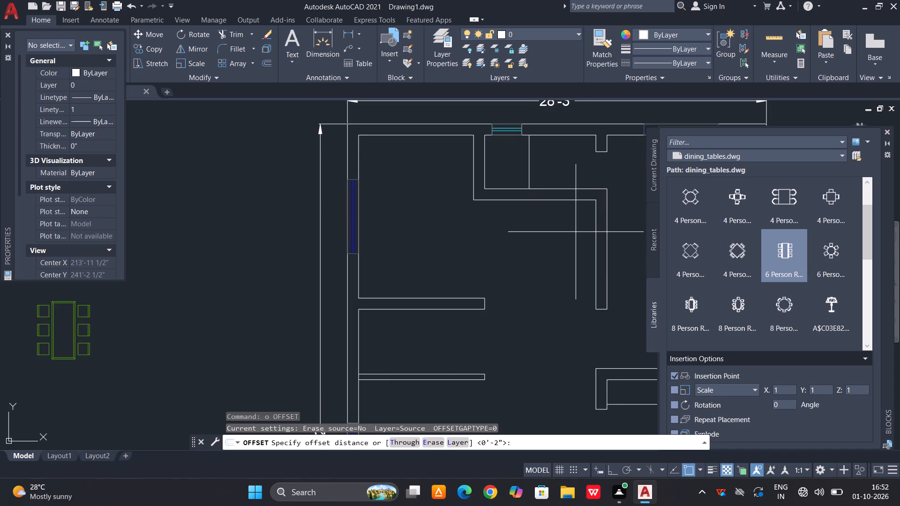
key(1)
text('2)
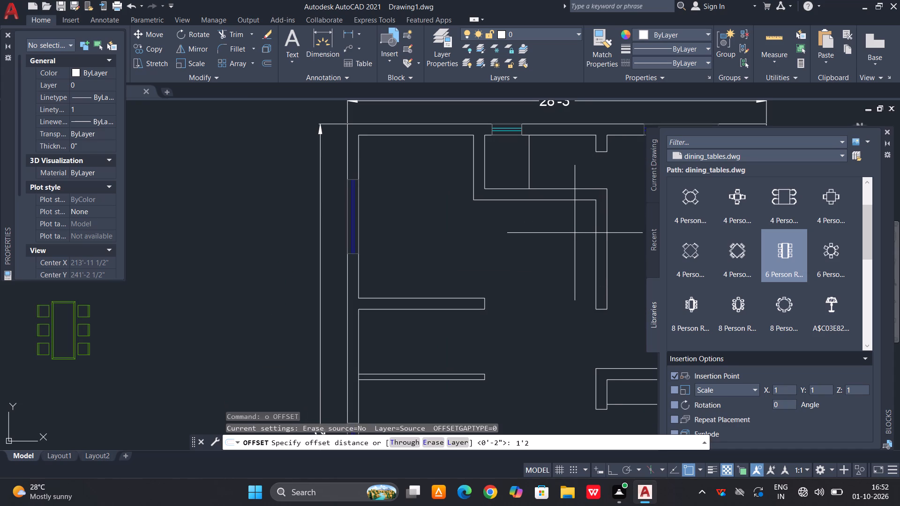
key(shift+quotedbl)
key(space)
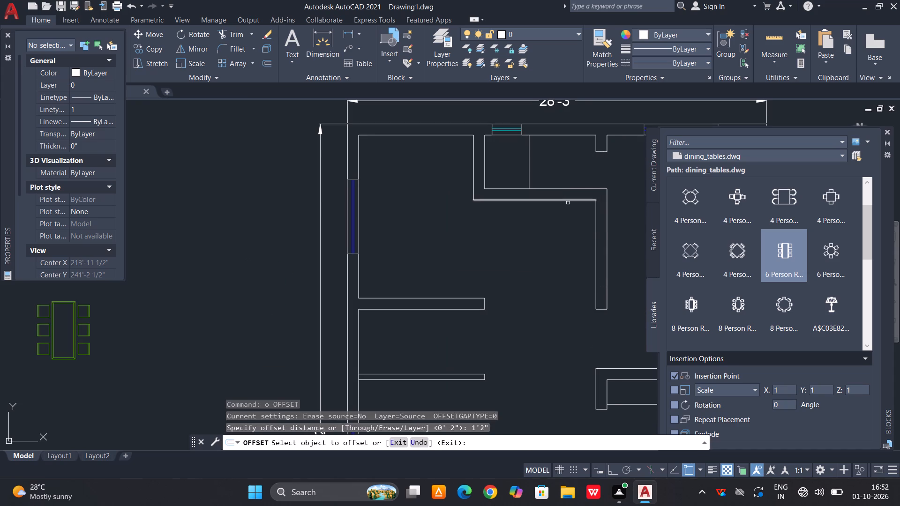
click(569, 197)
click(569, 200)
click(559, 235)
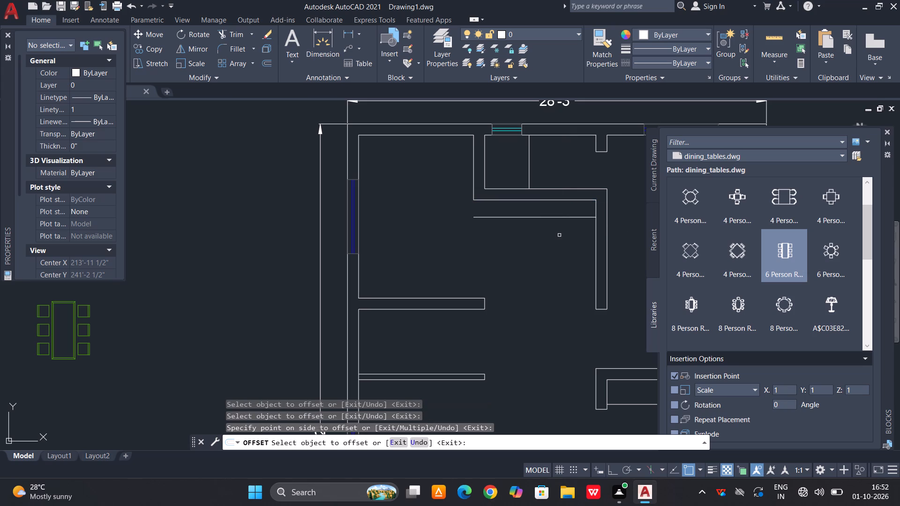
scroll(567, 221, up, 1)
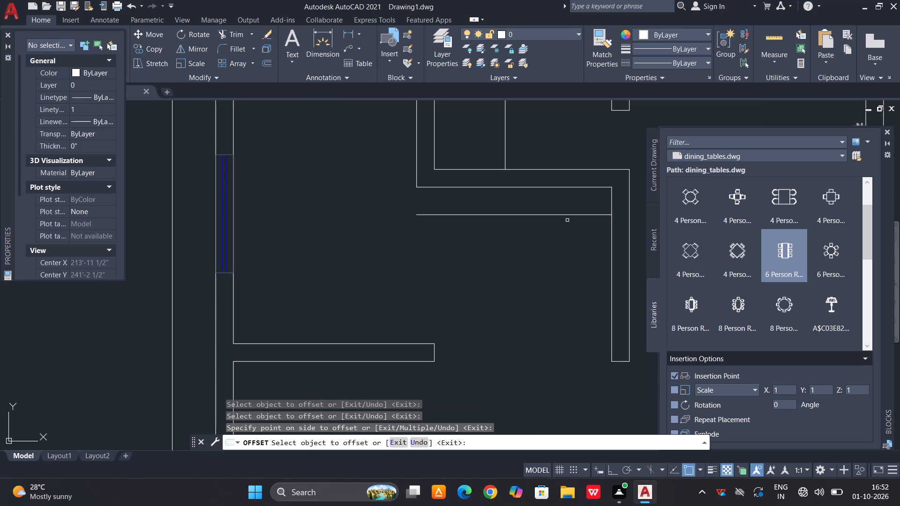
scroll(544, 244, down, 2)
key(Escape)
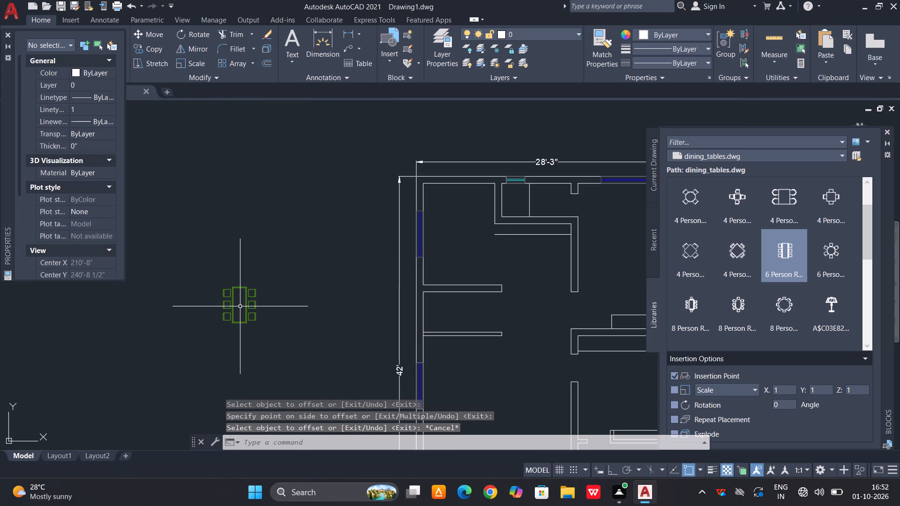
Move the dining table block by its centre into the dining space, just south of the offset guide line.
drag(232, 313, 229, 318)
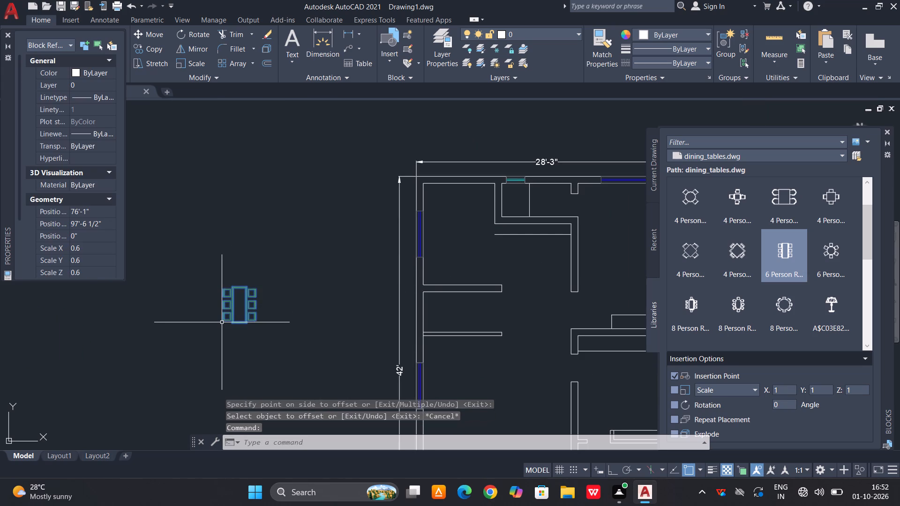
key(m)
key(space)
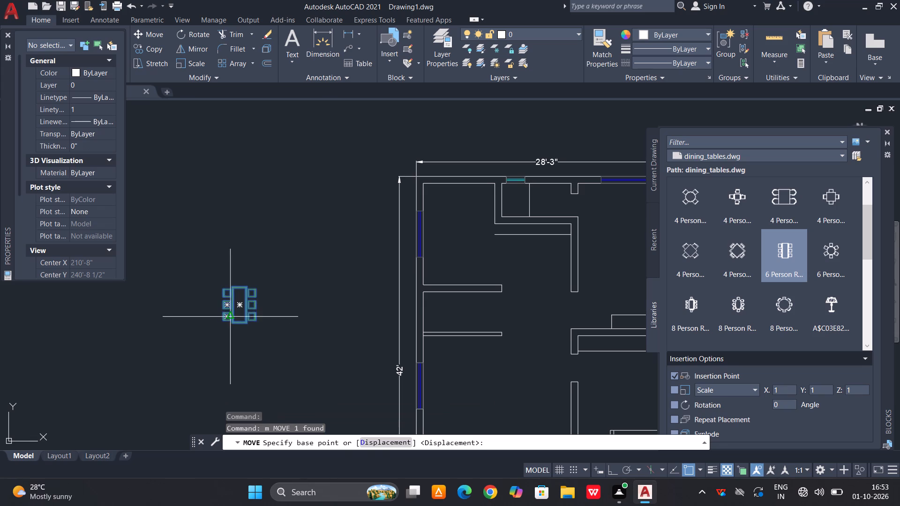
click(239, 305)
scroll(561, 276, up, 1)
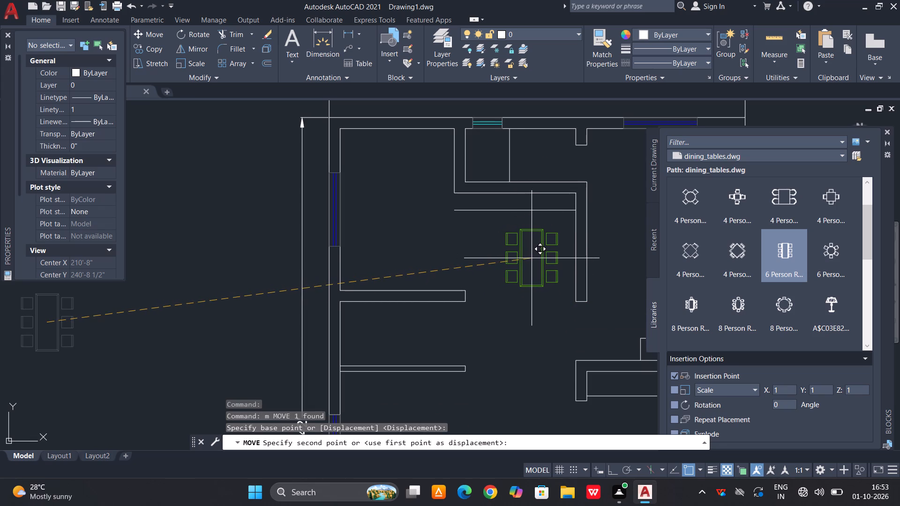
click(532, 258)
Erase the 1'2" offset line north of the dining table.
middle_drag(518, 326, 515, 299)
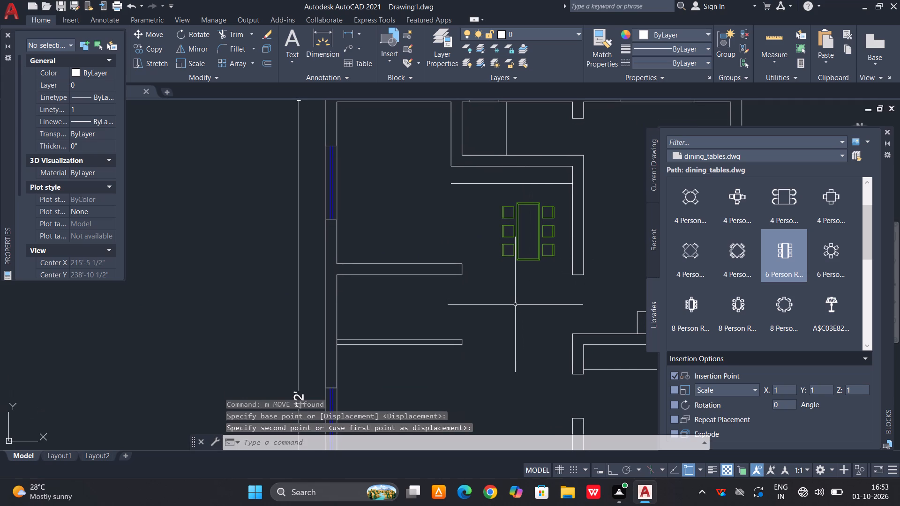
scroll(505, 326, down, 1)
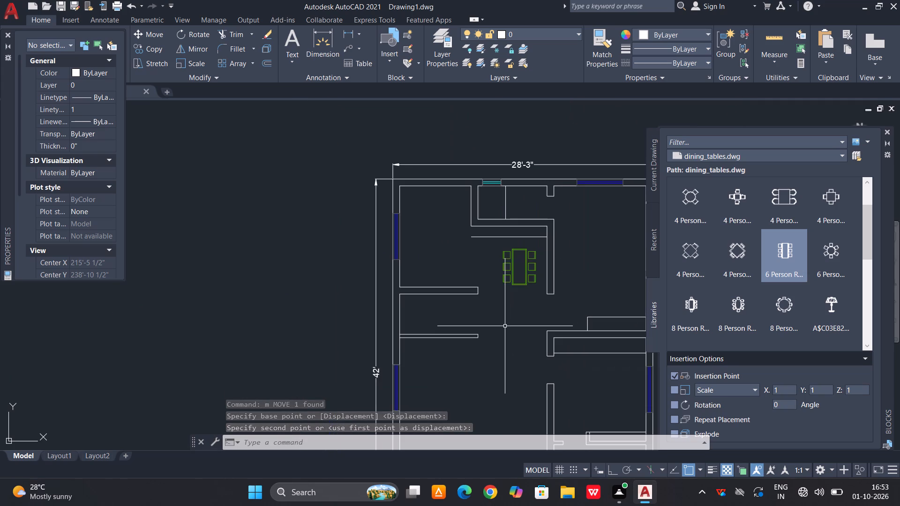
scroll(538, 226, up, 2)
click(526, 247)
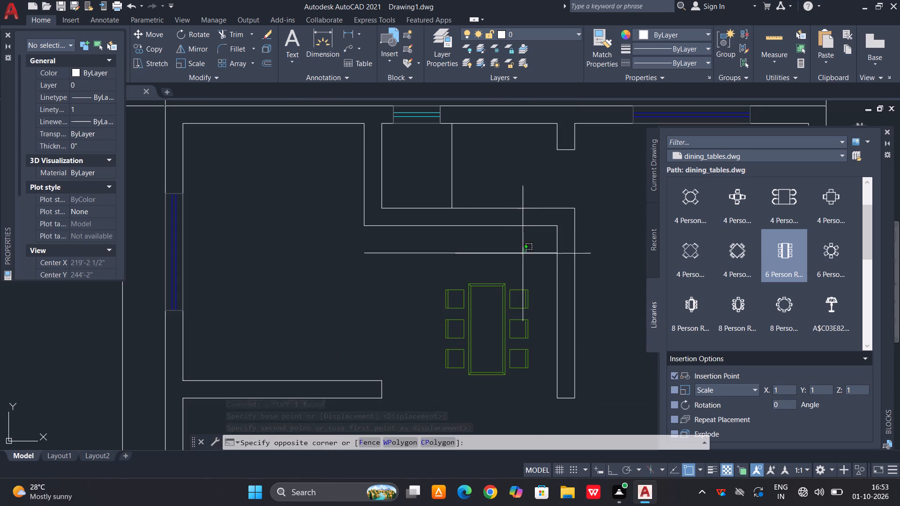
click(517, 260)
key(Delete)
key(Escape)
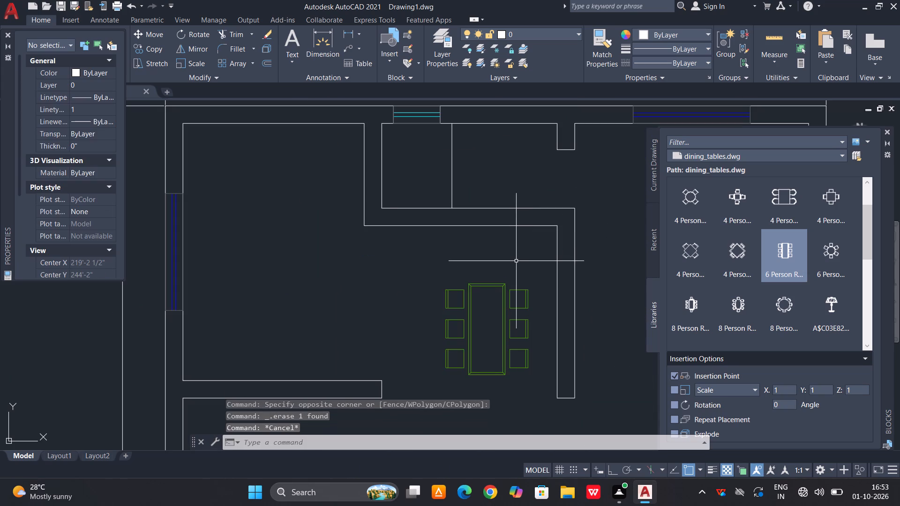
Offset the south face of the wall north of the dining table 1'6" southward.
text(o)
key(space)
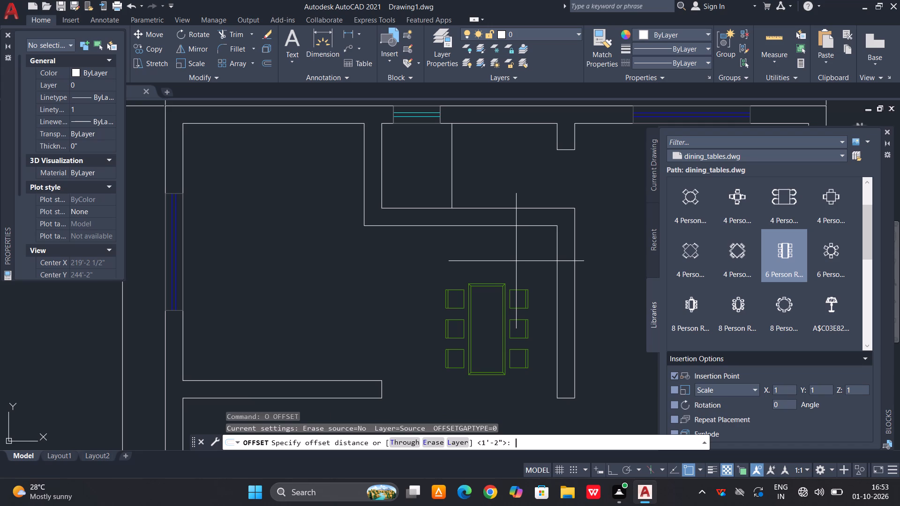
text(1')
text(6")
key(space)
click(534, 228)
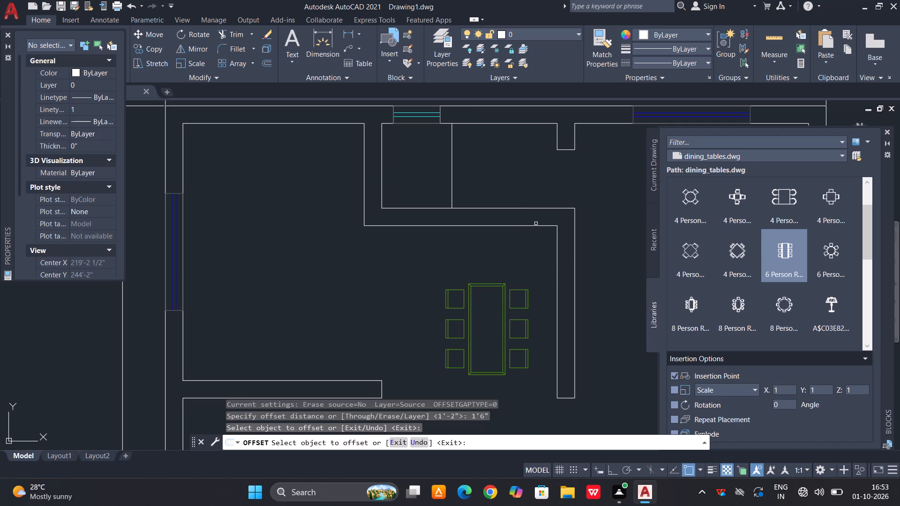
click(536, 223)
click(535, 226)
click(519, 268)
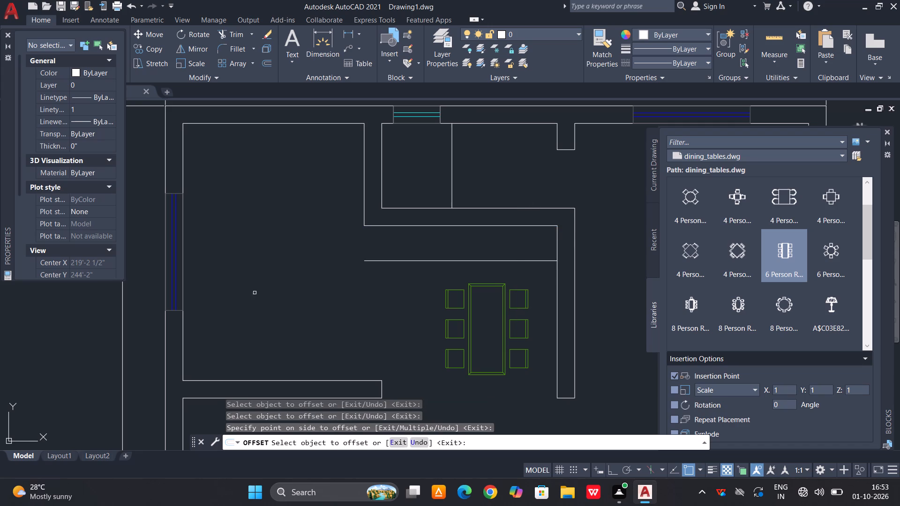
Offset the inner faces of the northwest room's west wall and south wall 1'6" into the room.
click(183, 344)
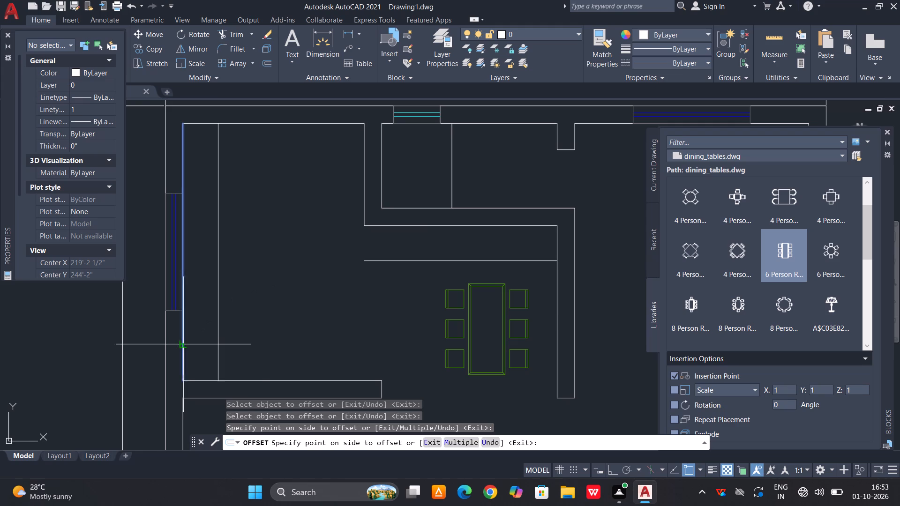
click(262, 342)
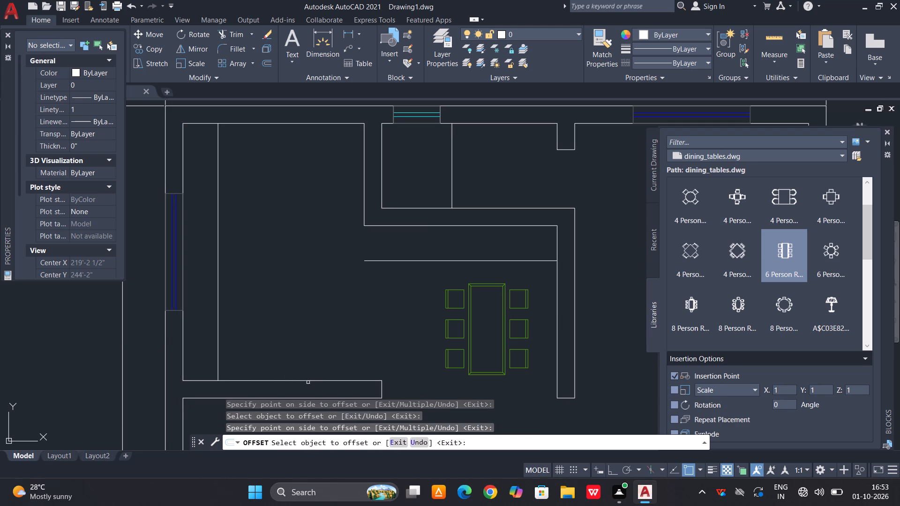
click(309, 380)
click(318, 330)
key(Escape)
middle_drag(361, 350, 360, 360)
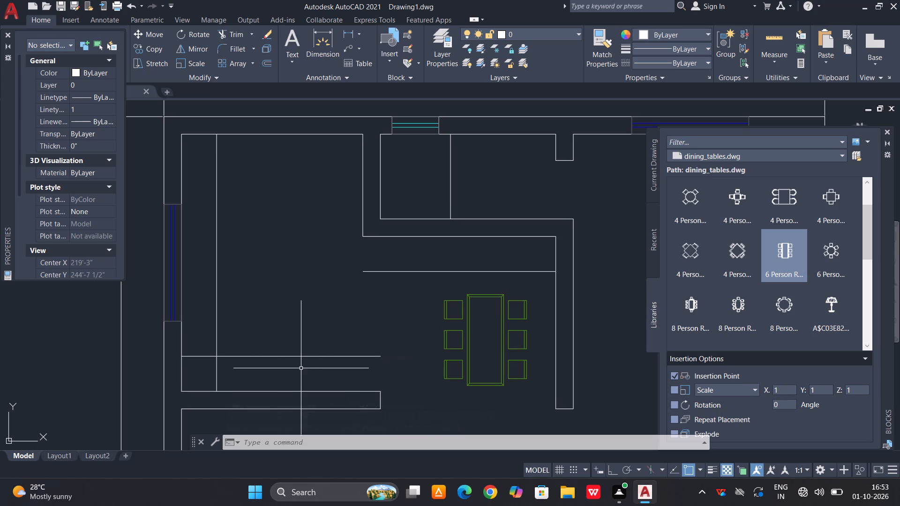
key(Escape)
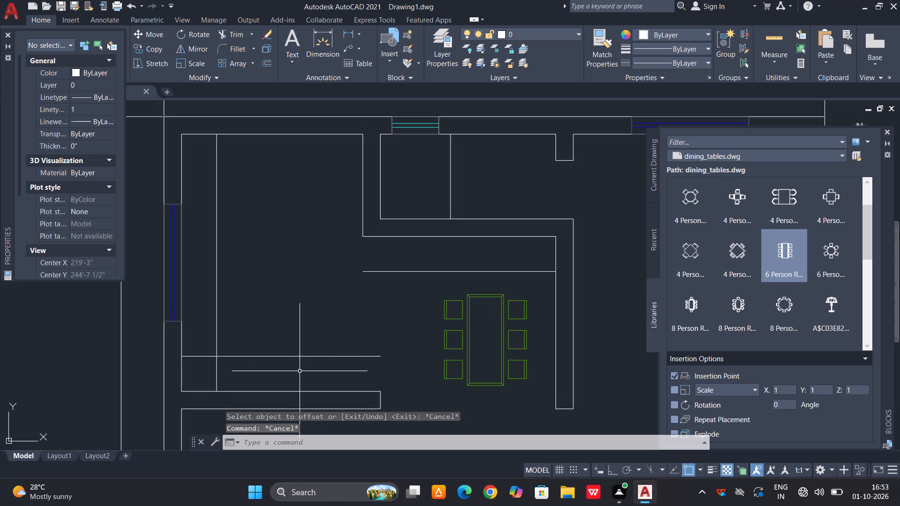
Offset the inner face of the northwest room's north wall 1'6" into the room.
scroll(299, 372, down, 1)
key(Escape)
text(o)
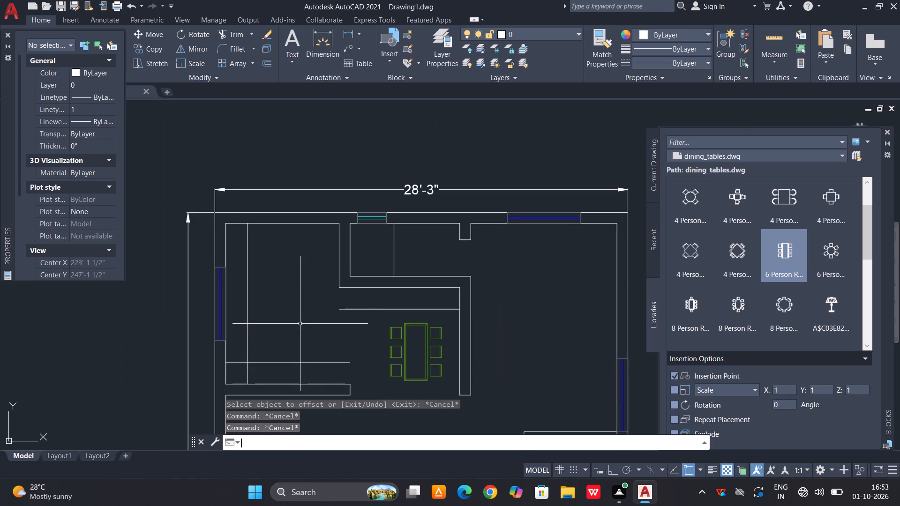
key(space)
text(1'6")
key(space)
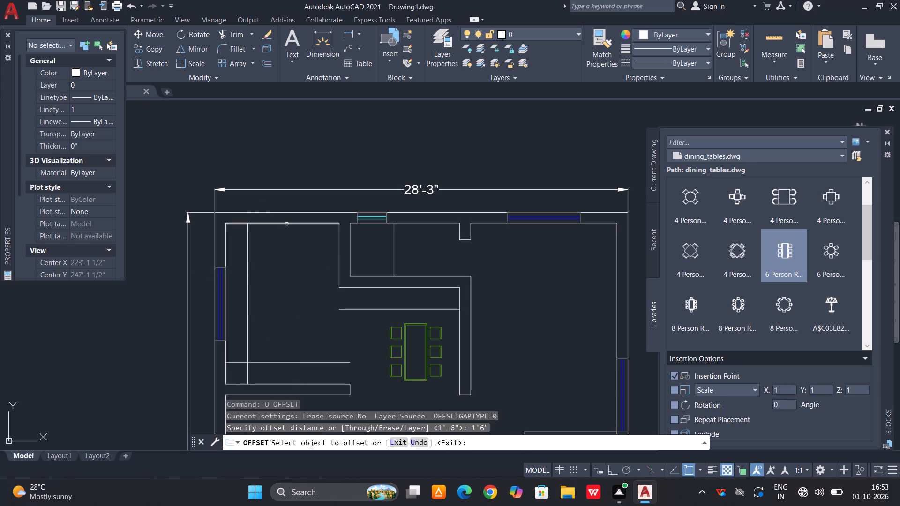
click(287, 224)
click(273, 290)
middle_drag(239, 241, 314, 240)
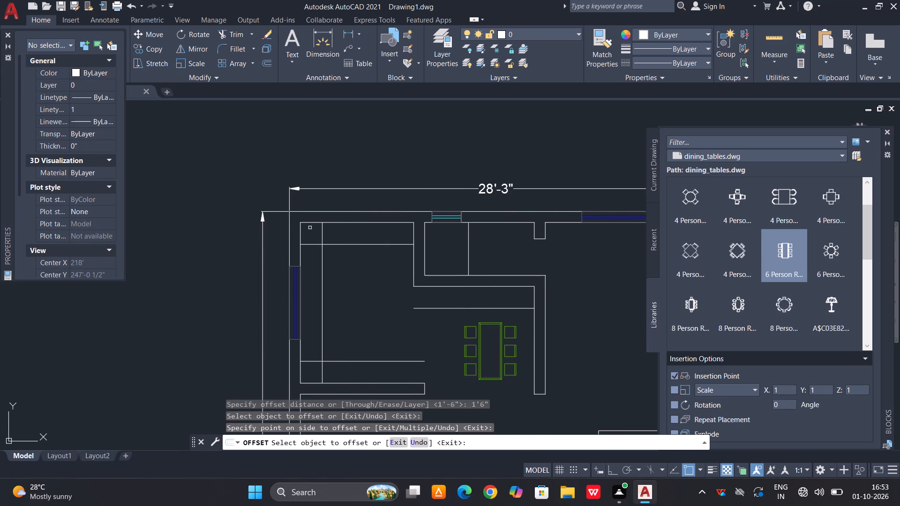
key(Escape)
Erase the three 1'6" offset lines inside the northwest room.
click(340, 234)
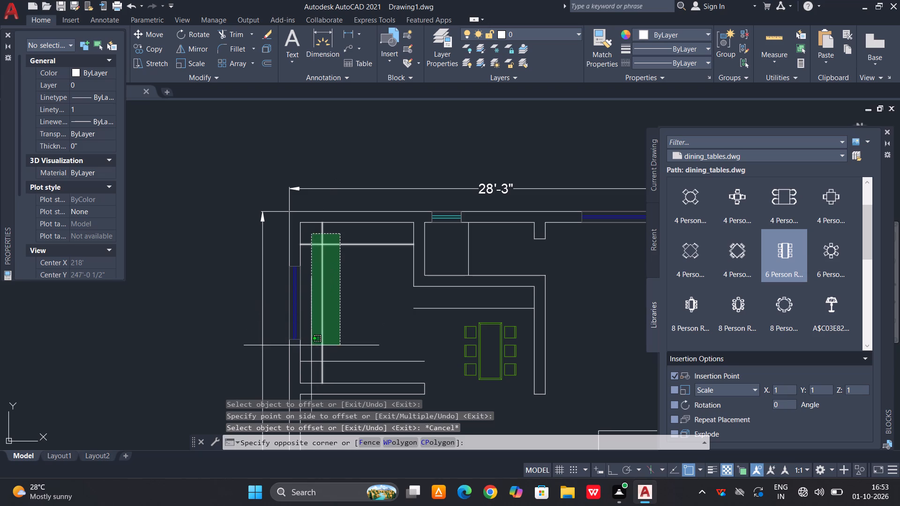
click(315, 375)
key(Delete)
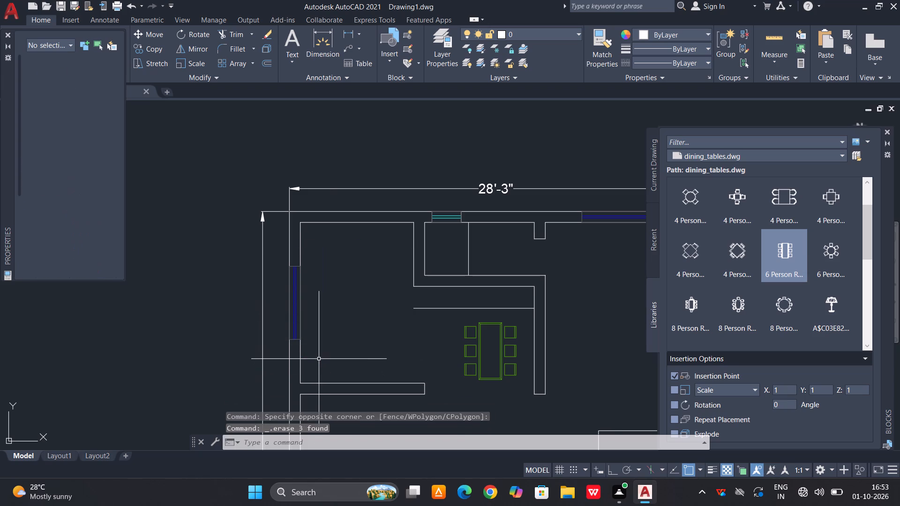
Offset the inner faces of the northwest room's north, west and south walls 2' into the room.
key(Escape)
text(o 2')
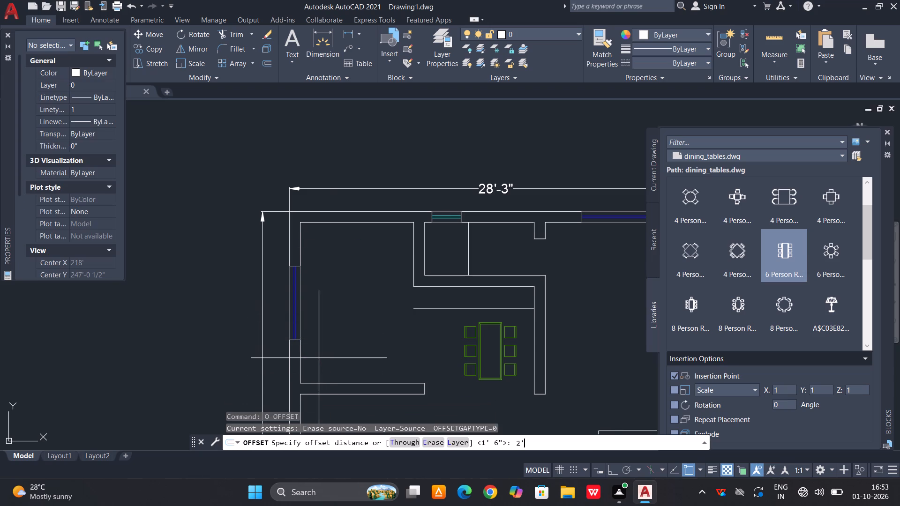
key(space)
drag(369, 222, 367, 226)
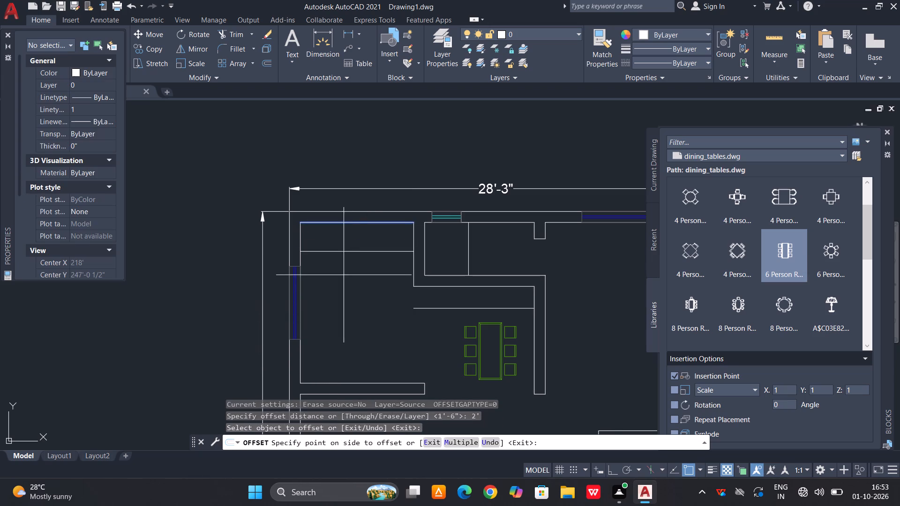
click(343, 278)
click(300, 244)
click(422, 301)
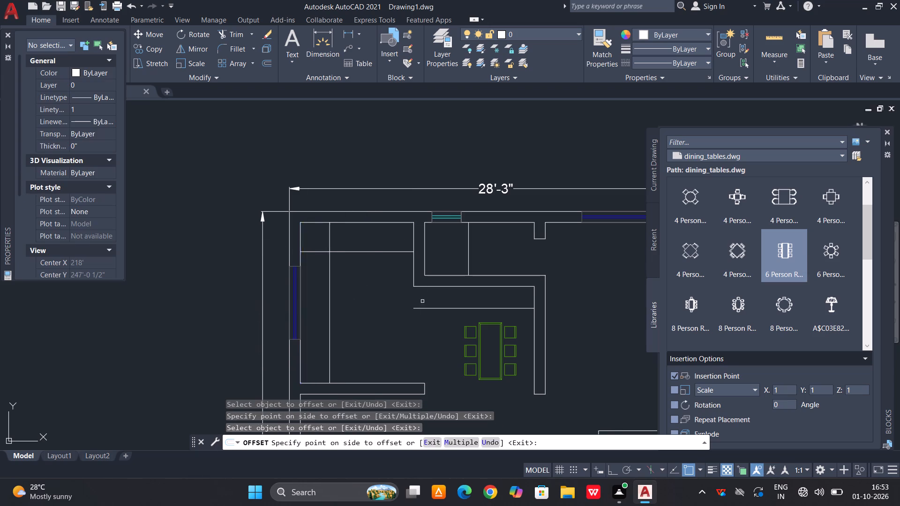
drag(359, 384, 361, 373)
click(375, 339)
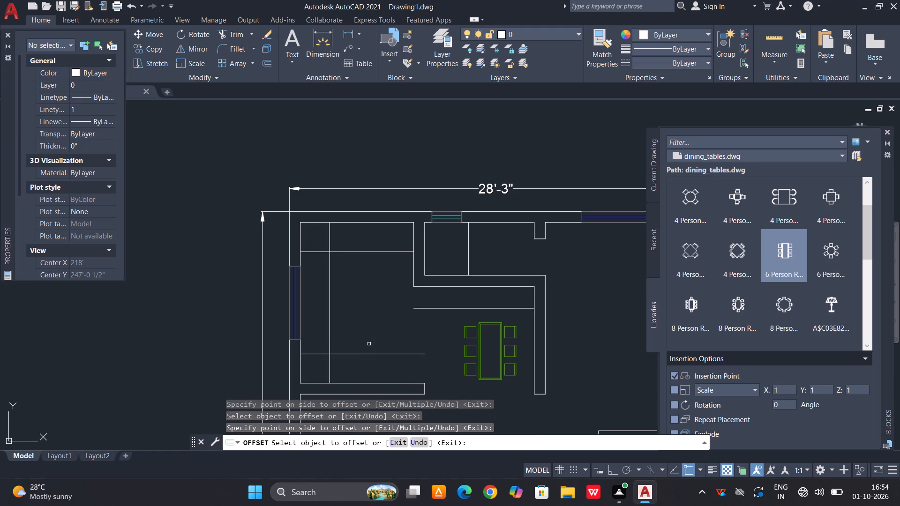
key(Escape)
key(Escape)
Trim the overlapping ends of the 2' offset lines at the northwest room's two west corners to form a U-shaped counter.
text(tr)
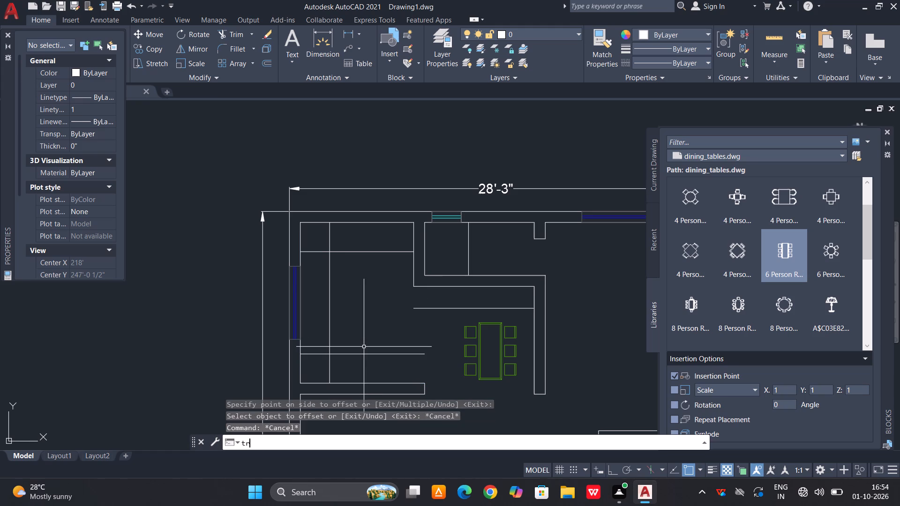
key(space)
key(space)
click(328, 239)
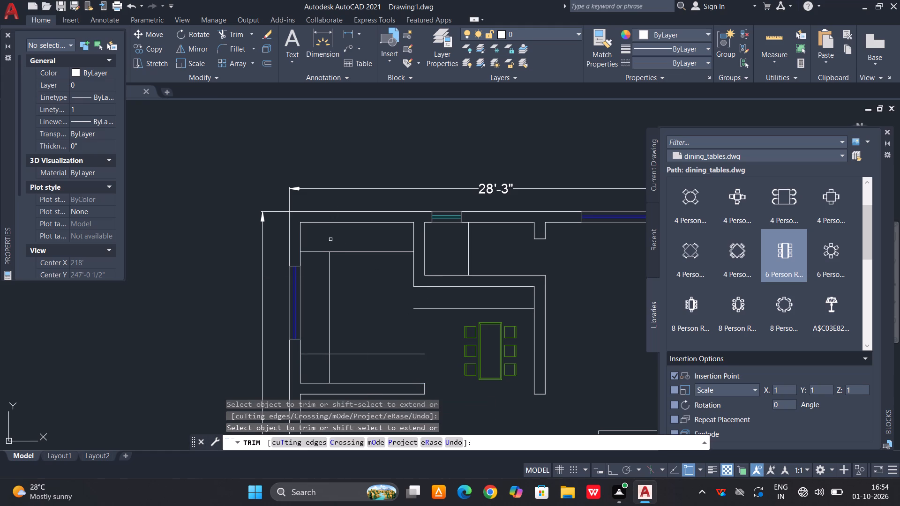
click(334, 371)
click(318, 369)
click(316, 347)
click(314, 363)
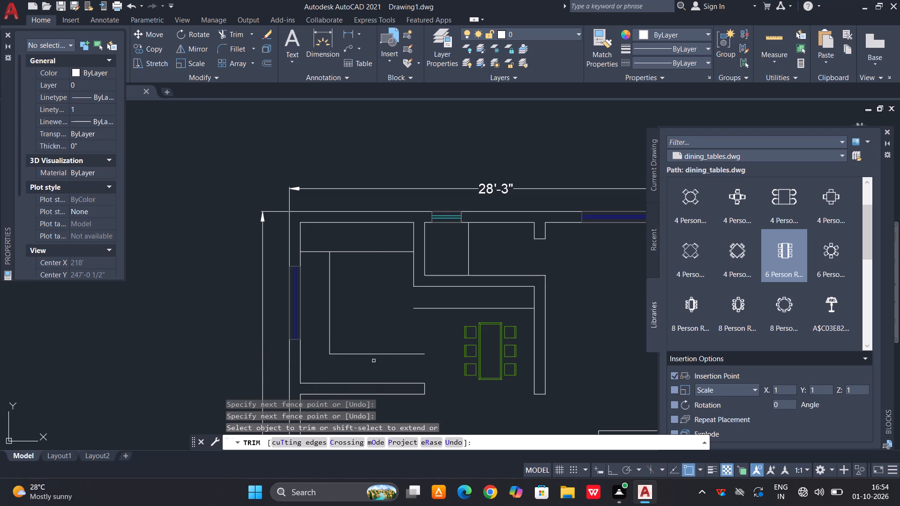
key(Escape)
key(Escape)
Draw a vertical line near the east end of the south counter line down to the northwest room's south wall.
key(l)
key(space)
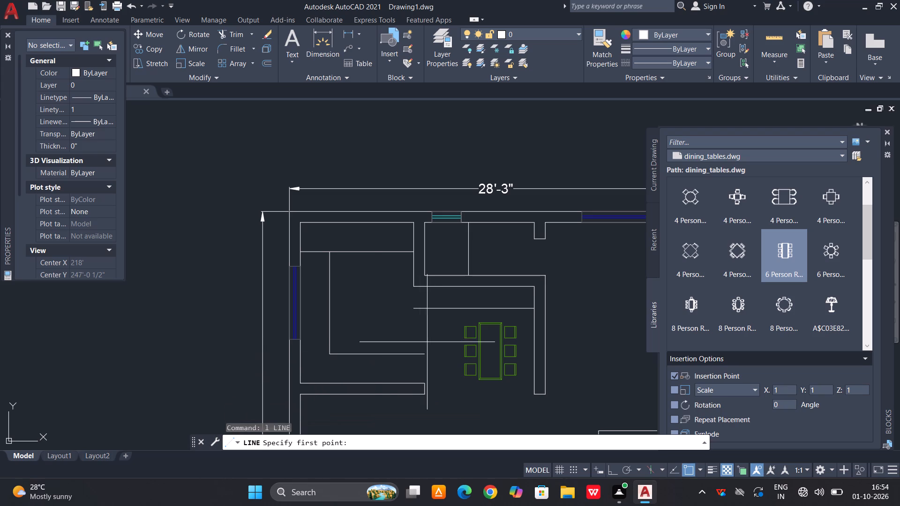
click(416, 354)
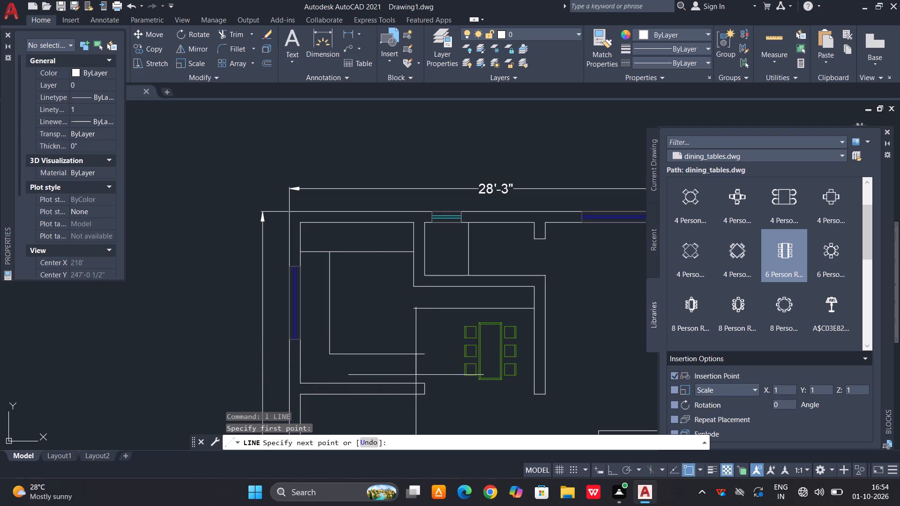
click(417, 385)
key(space)
scroll(427, 347, up, 2)
key(Escape)
key(Escape)
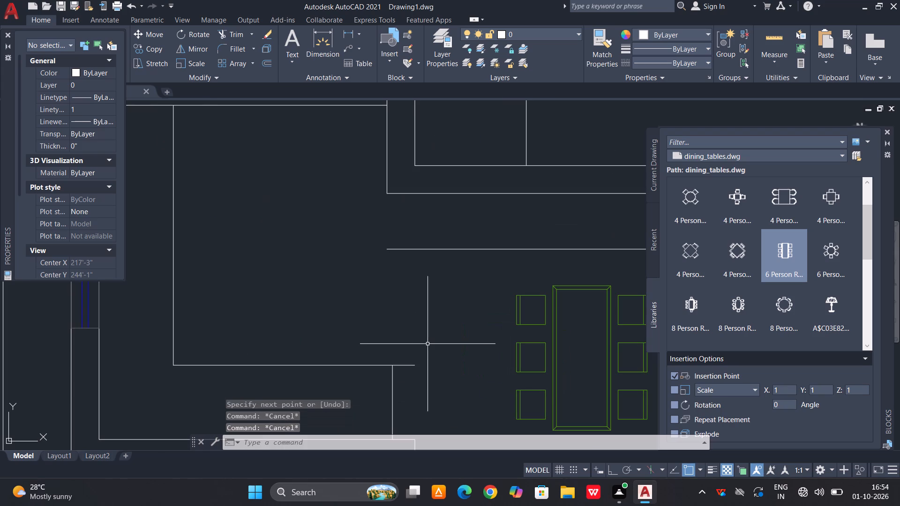
Trim the south counter line's overhang east of the vertical end line.
text(tr)
key(space)
key(space)
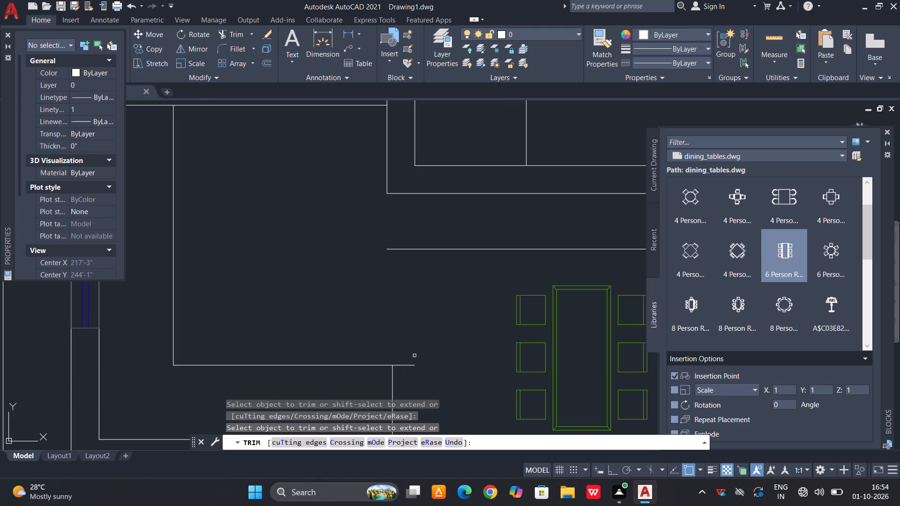
click(408, 364)
click(401, 379)
scroll(427, 334, down, 2)
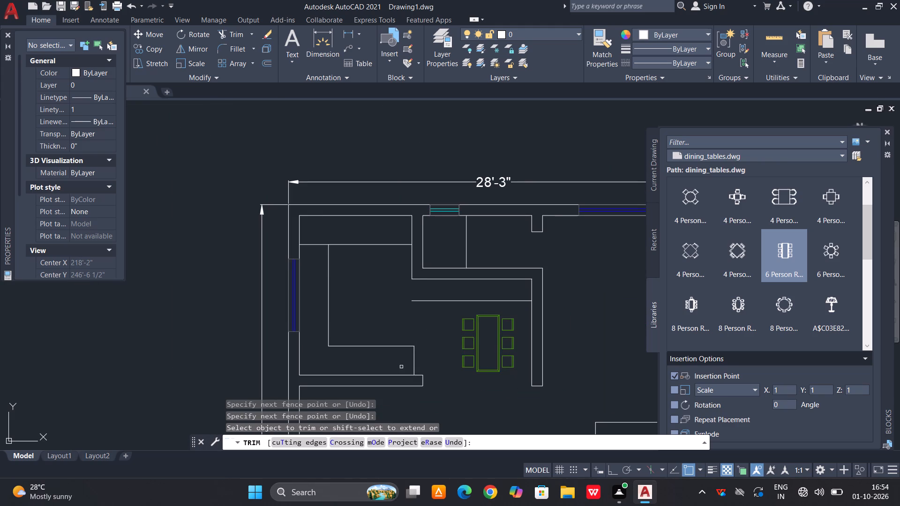
middle_drag(403, 364, 377, 319)
key(Escape)
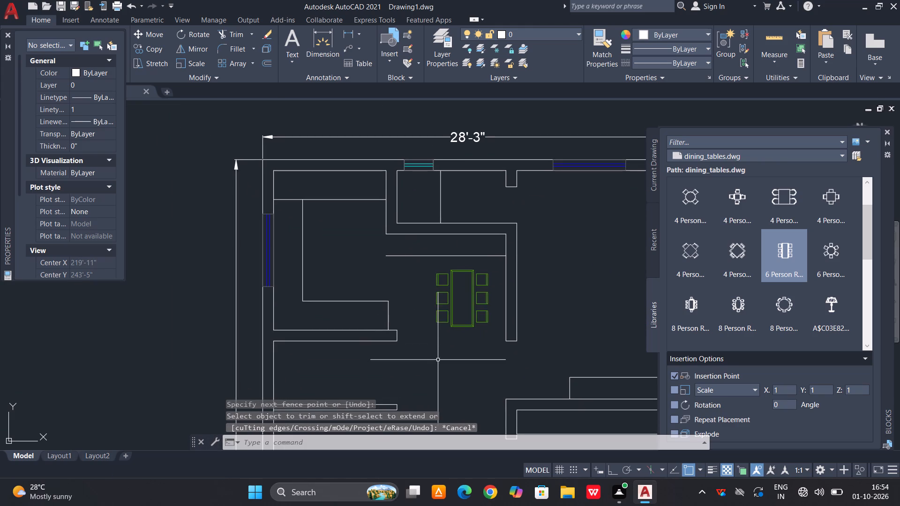
Offset the inner face of the northeast room's north wall 1'6" into the room.
middle_drag(438, 361, 412, 342)
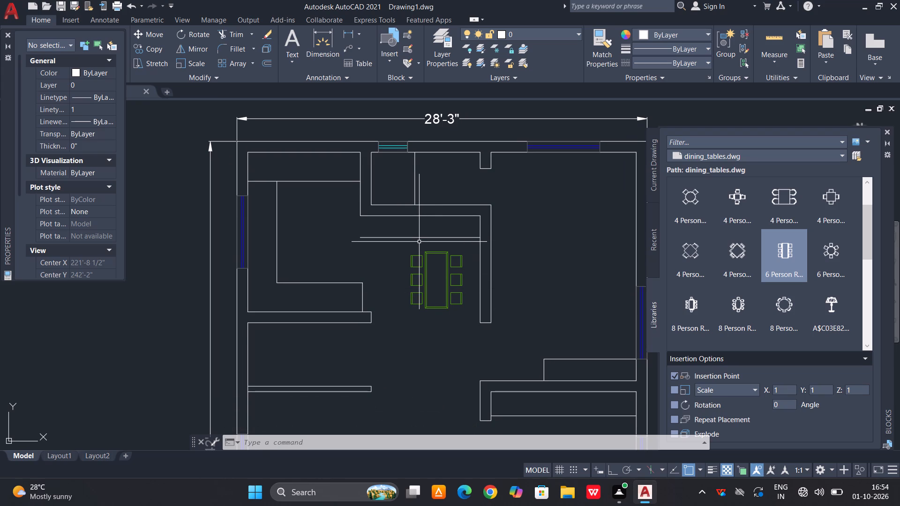
middle_drag(417, 244, 322, 283)
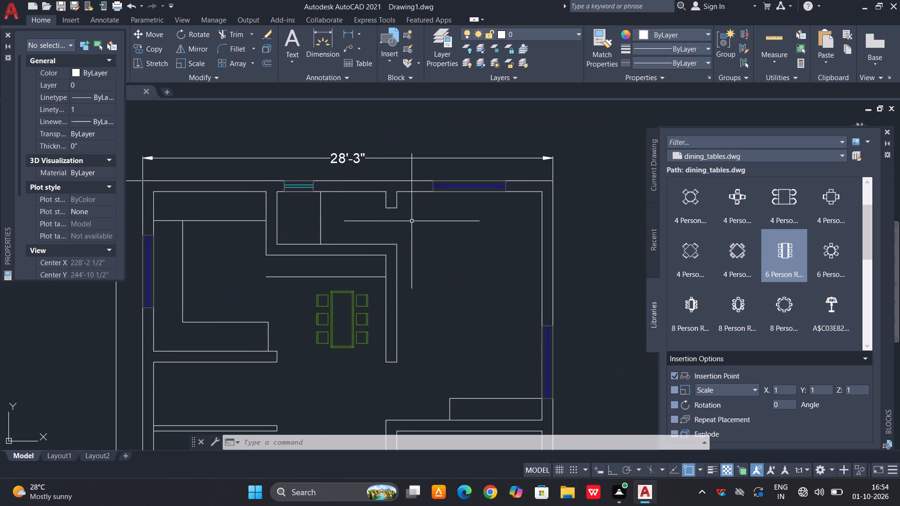
scroll(449, 203, up, 1)
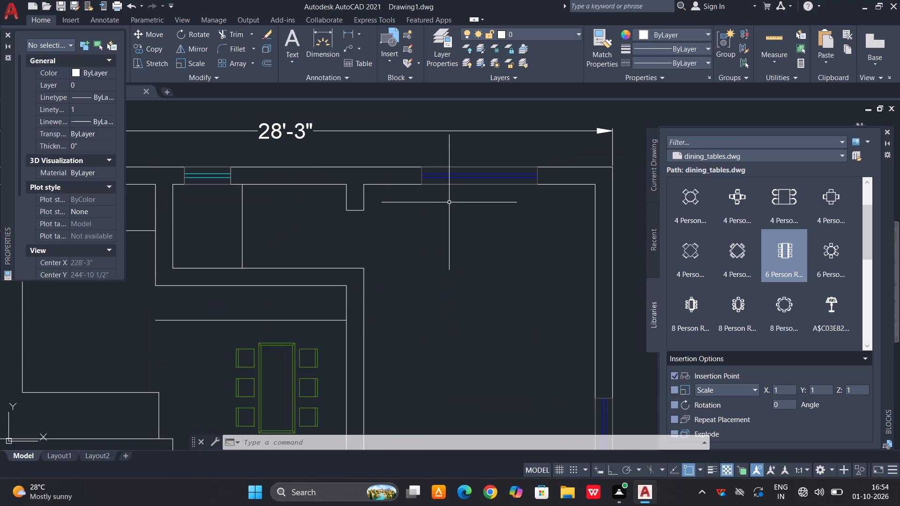
text(o)
key(space)
text(1'6")
key(space)
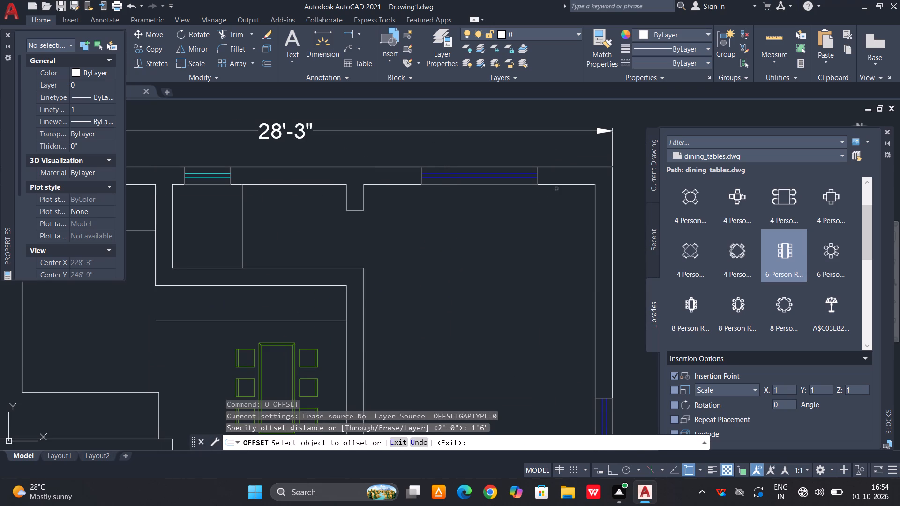
click(562, 183)
click(543, 240)
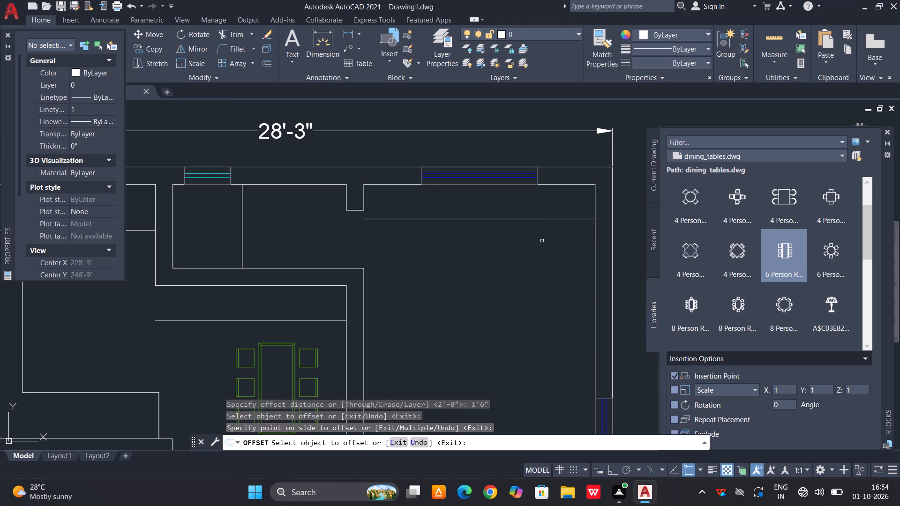
key(Escape)
key(Escape)
Extend the east face of the short wall stub south to the 1'6" offset line in the northeast room.
text(ex)
key(space)
key(space)
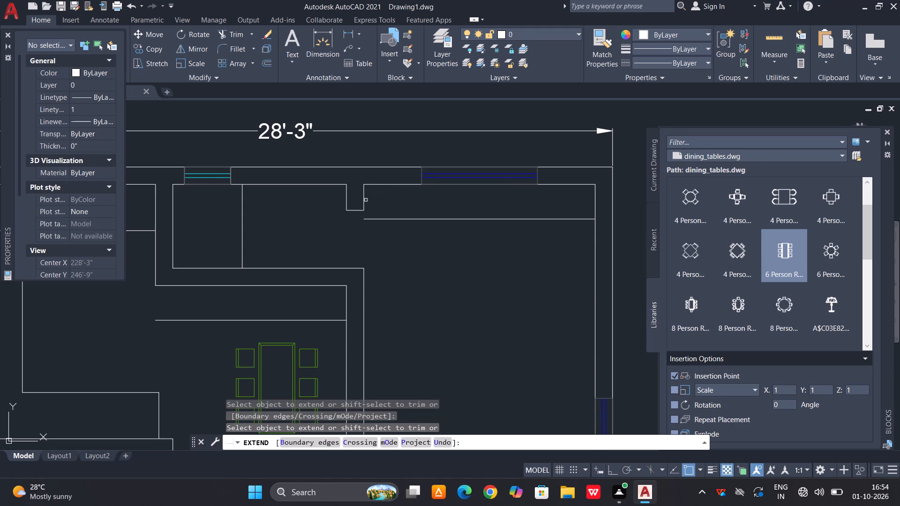
click(364, 201)
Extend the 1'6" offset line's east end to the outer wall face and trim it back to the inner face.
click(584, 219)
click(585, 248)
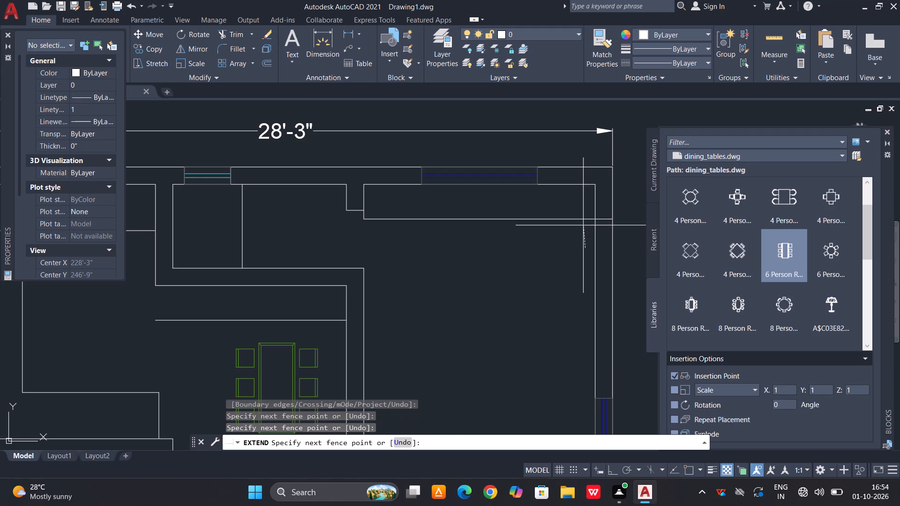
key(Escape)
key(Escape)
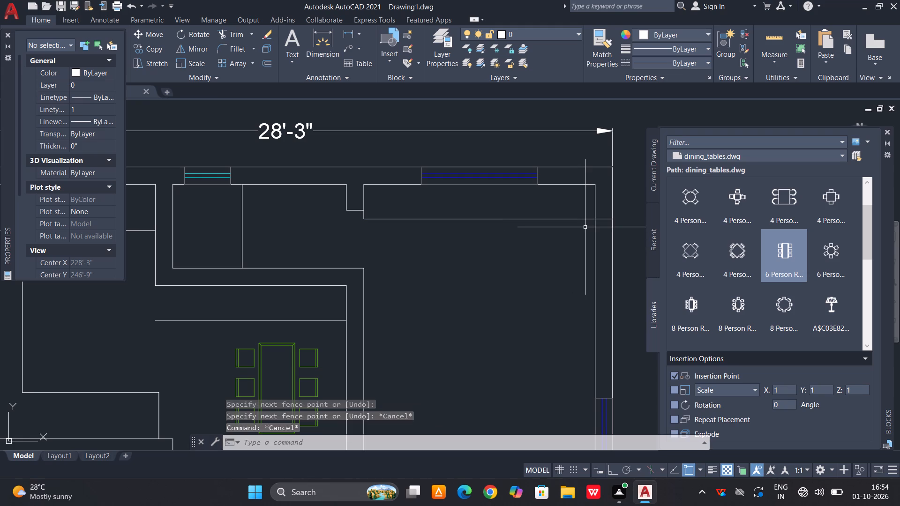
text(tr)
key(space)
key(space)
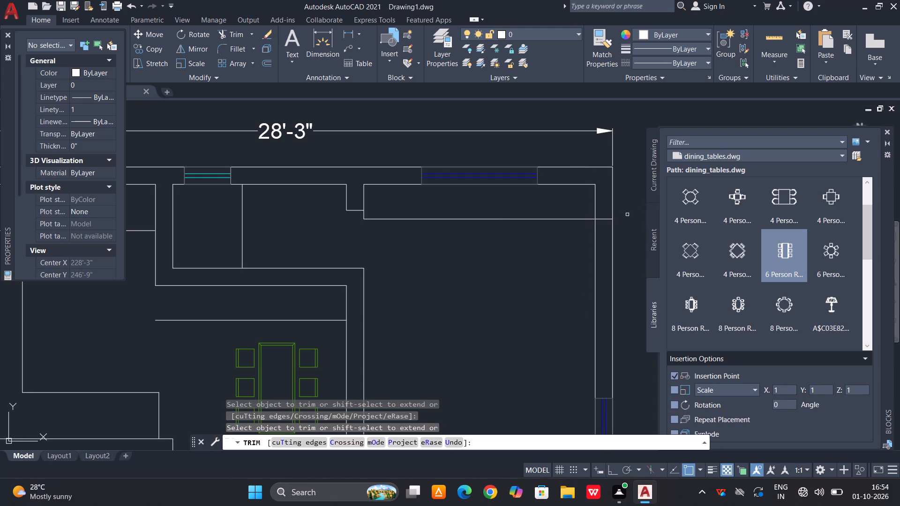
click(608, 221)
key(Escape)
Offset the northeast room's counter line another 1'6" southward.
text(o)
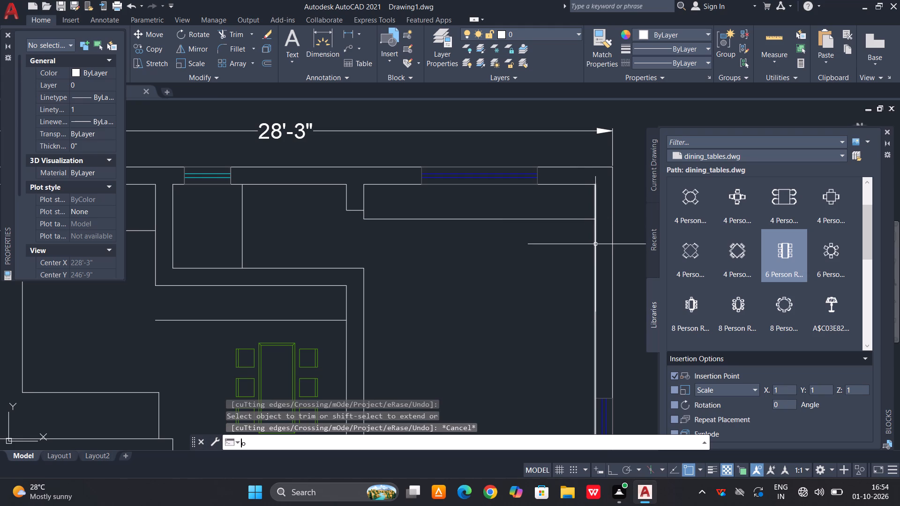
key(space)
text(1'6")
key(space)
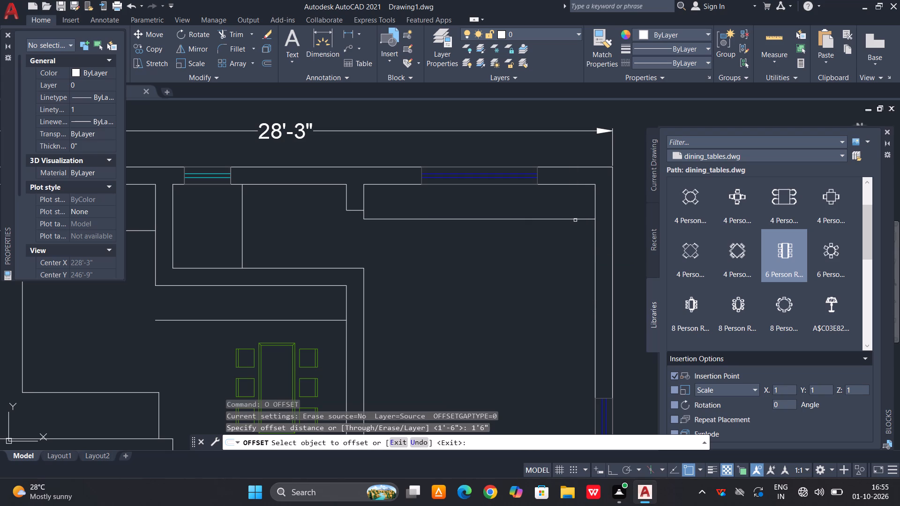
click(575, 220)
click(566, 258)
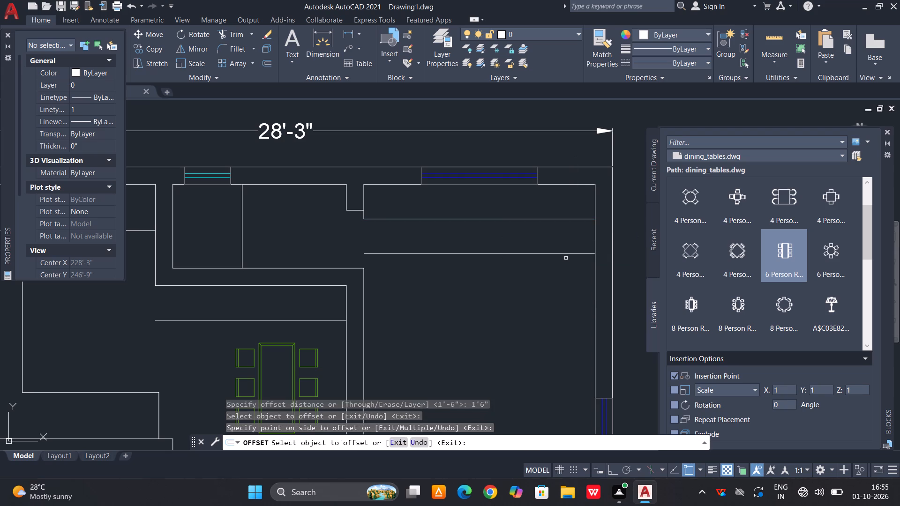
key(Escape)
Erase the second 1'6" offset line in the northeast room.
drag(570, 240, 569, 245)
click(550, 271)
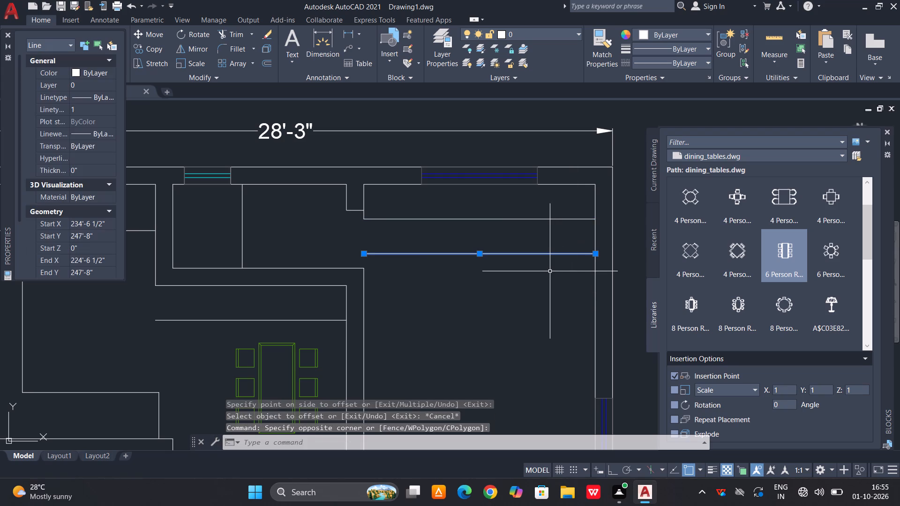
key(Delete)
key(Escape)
Offset the northeast room's counter line 1'2" southward.
text(o 1'2")
key(space)
click(562, 220)
click(562, 256)
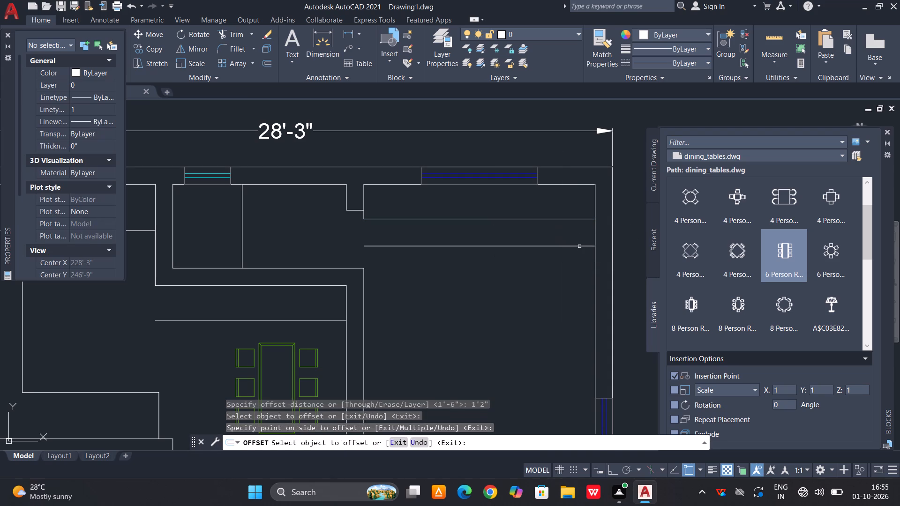
key(Escape)
Draw a short vertical line between the counter line and its 1'2" offset, near the northeast room's east wall.
key(l)
key(space)
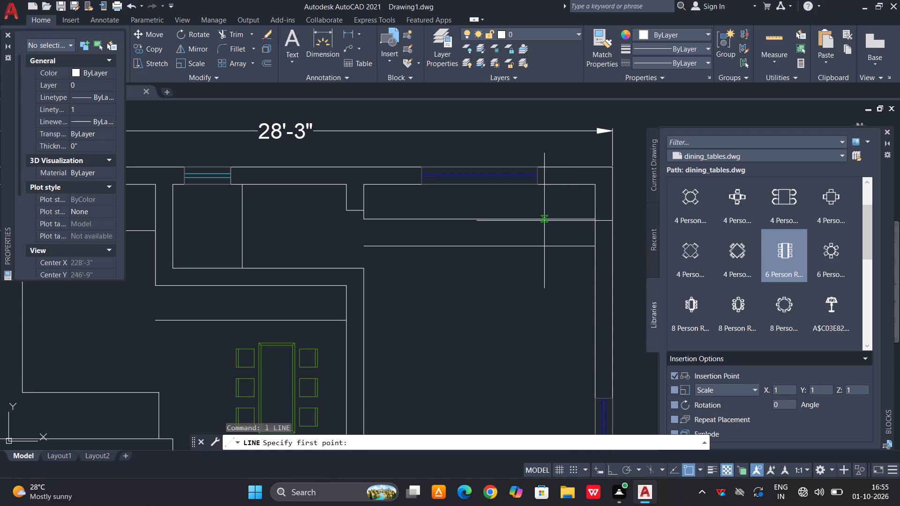
click(544, 221)
click(544, 246)
key(space)
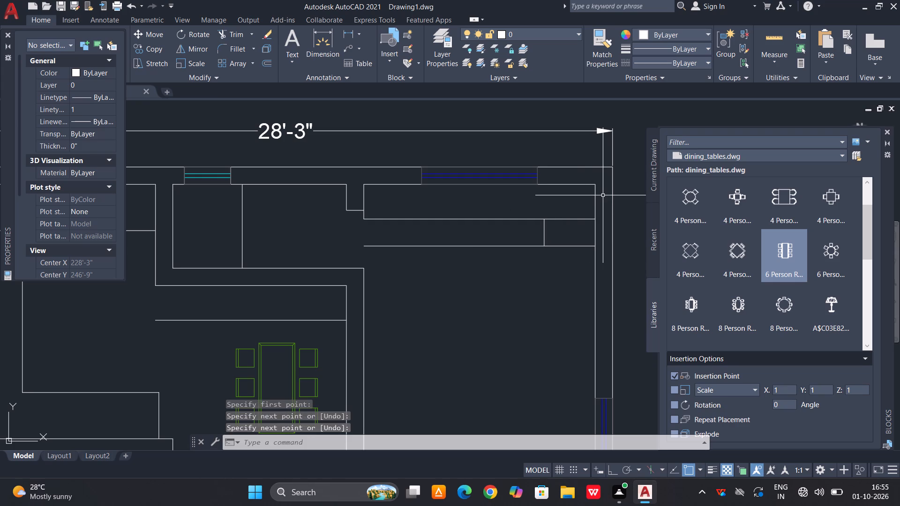
key(Escape)
key(Escape)
Trim the 1'2" offset line west of the short vertical line, leaving a small rectangle against the east wall.
text(tr)
key(space)
key(space)
click(504, 249)
click(507, 241)
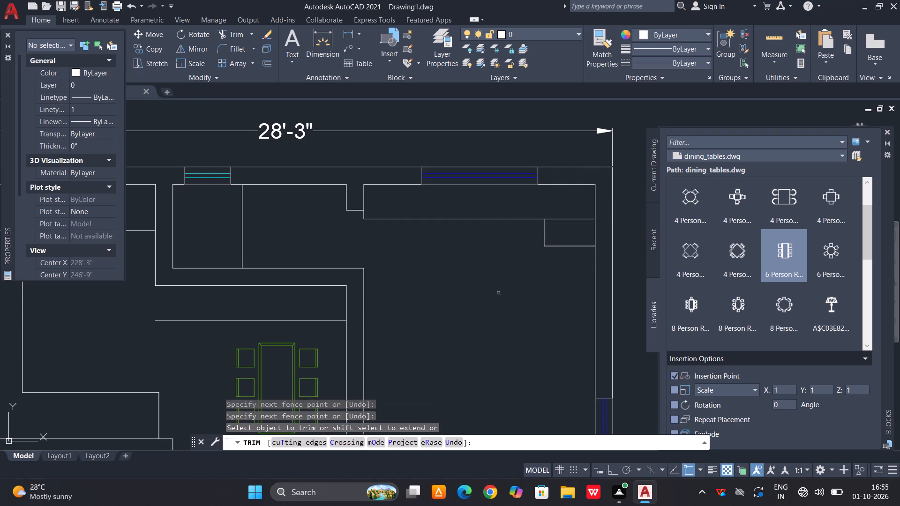
scroll(498, 290, down, 2)
middle_drag(491, 315, 487, 256)
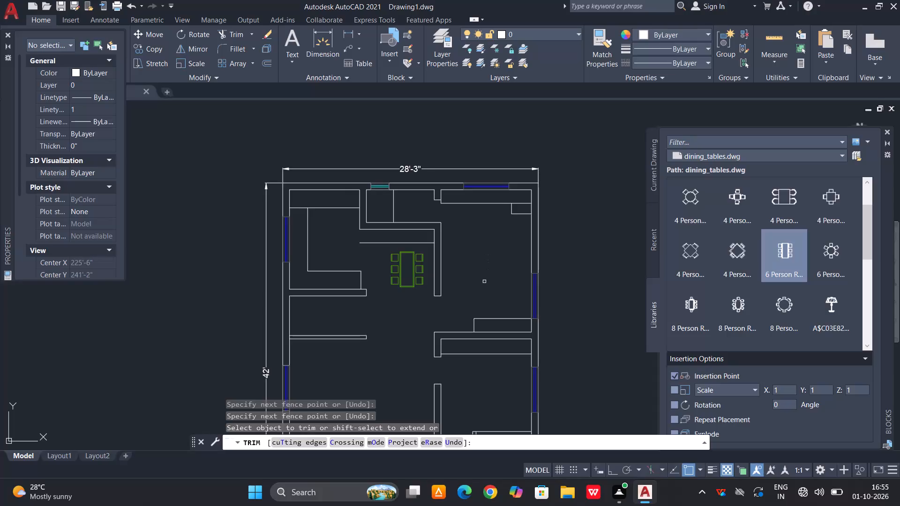
middle_drag(484, 282, 455, 261)
scroll(469, 354, down, 1)
middle_drag(469, 354, 469, 309)
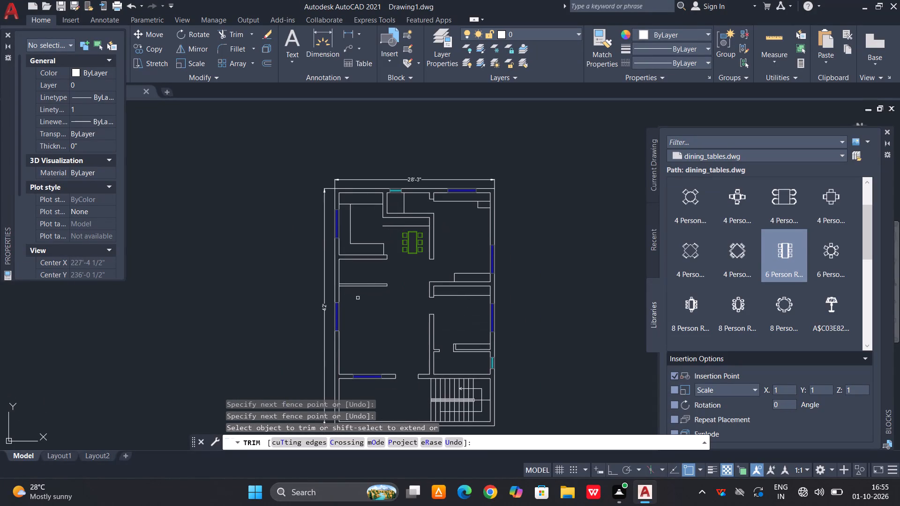
scroll(373, 278, down, 1)
scroll(376, 311, up, 1)
key(Escape)
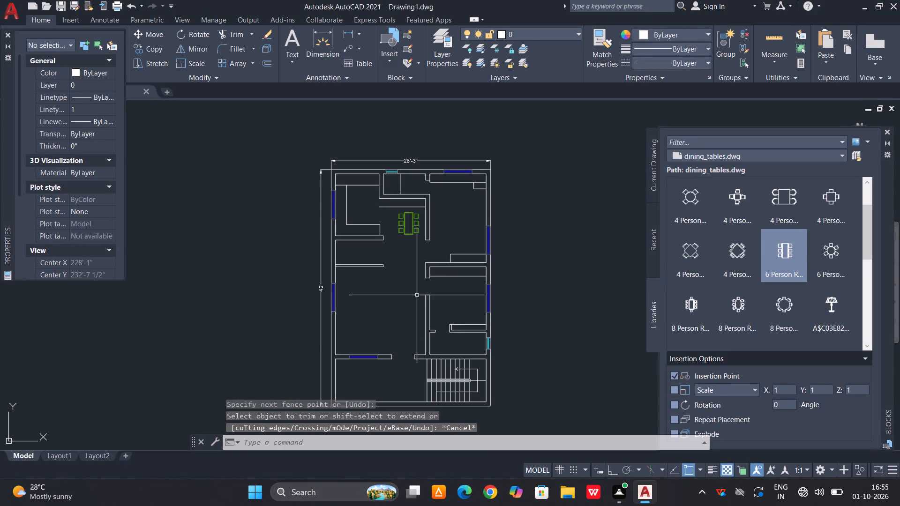
Load the doors-and-windows-in-plan drawing as the block library.
middle_drag(527, 263, 523, 263)
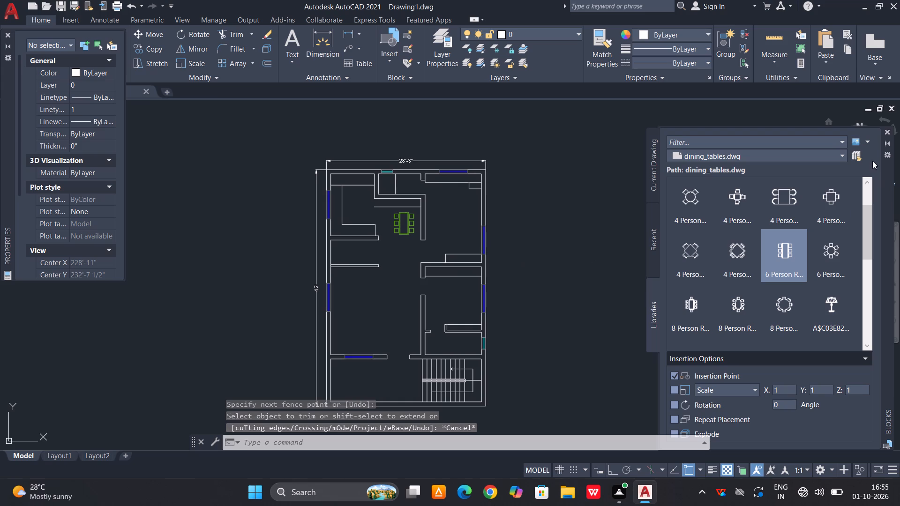
click(857, 158)
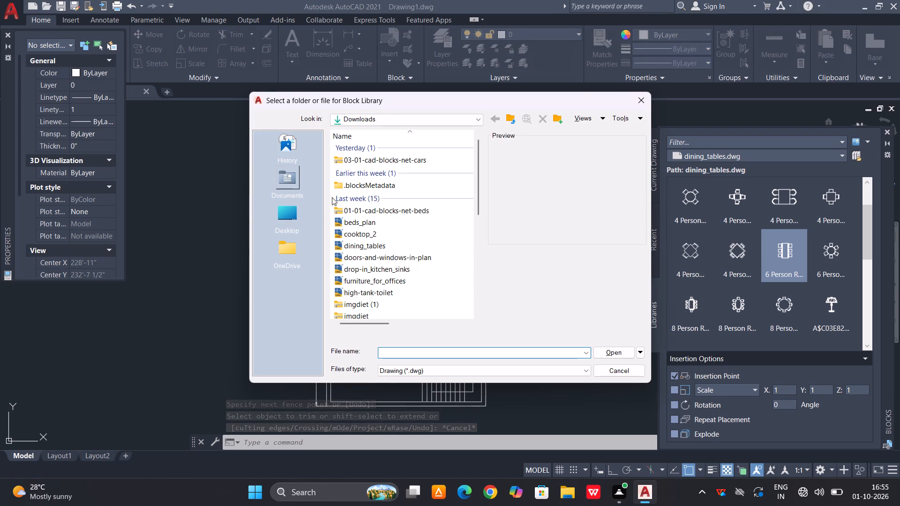
click(366, 260)
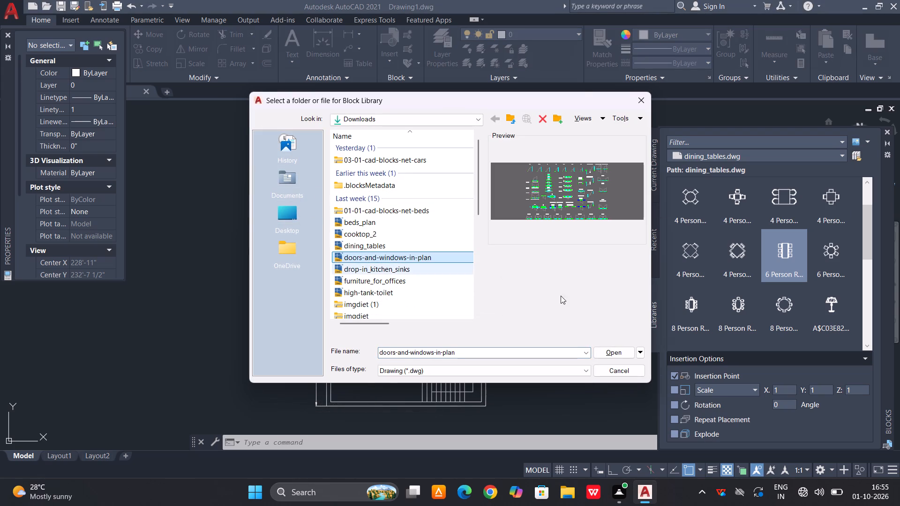
click(610, 350)
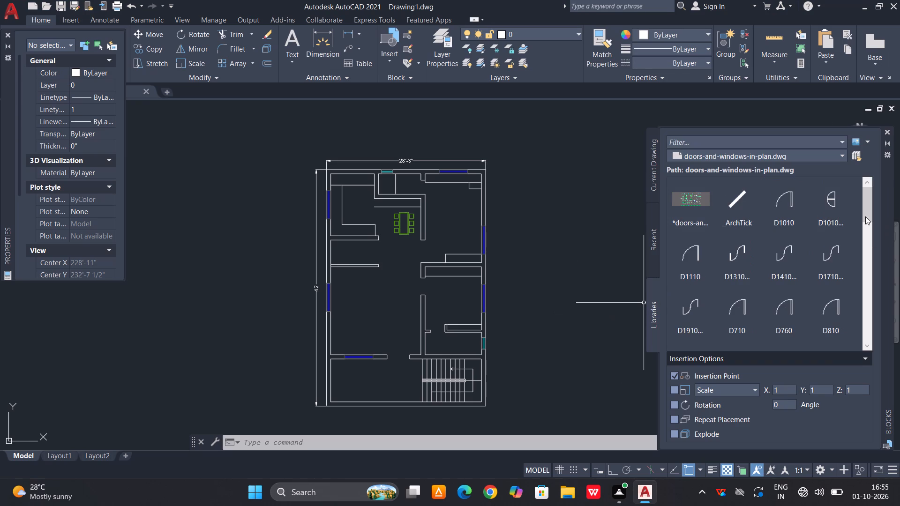
Insert the D1010 door block in the empty space west of the floor plan.
drag(802, 199, 346, 223)
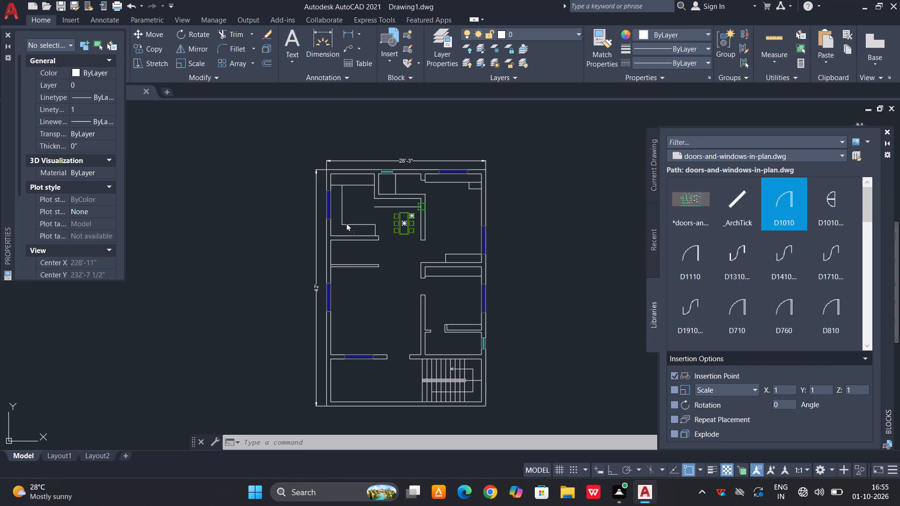
drag(346, 223, 256, 242)
scroll(260, 232, up, 2)
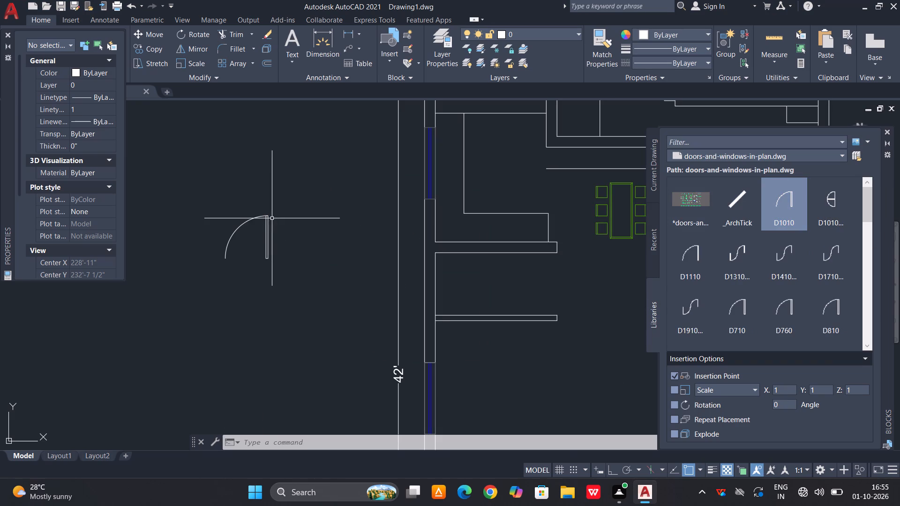
key(Escape)
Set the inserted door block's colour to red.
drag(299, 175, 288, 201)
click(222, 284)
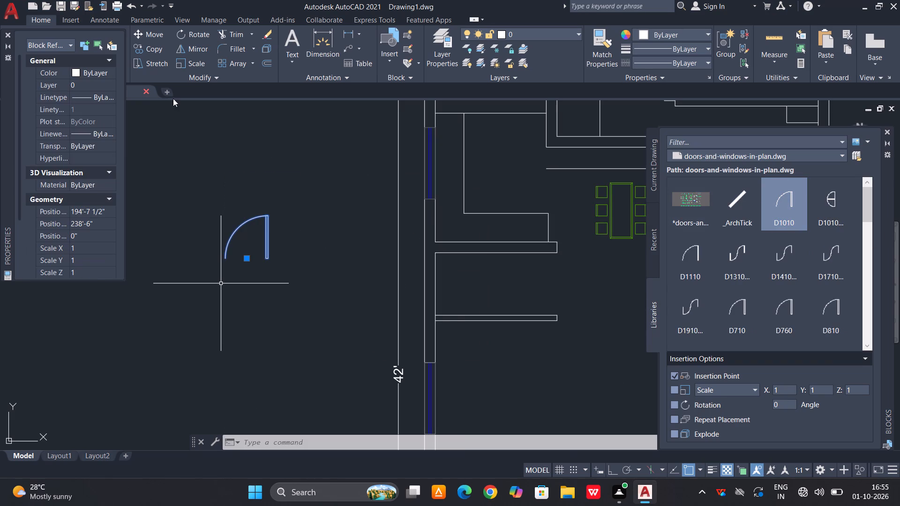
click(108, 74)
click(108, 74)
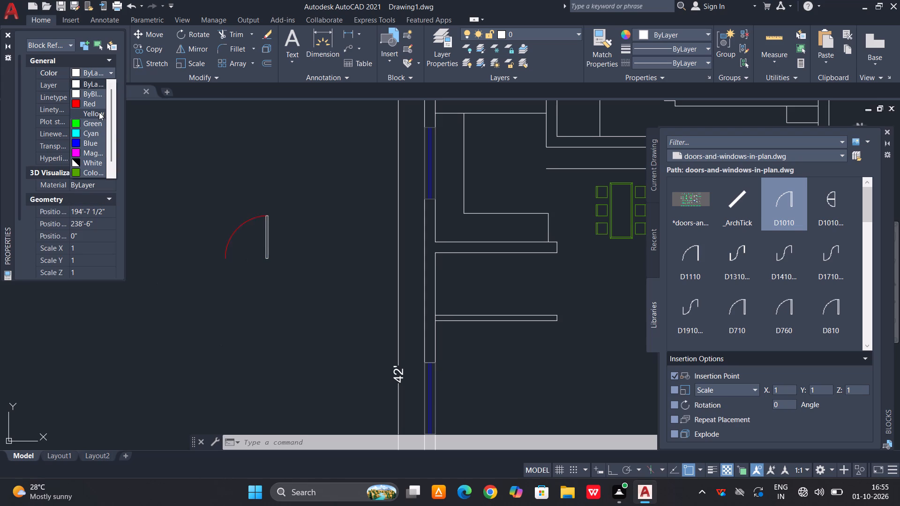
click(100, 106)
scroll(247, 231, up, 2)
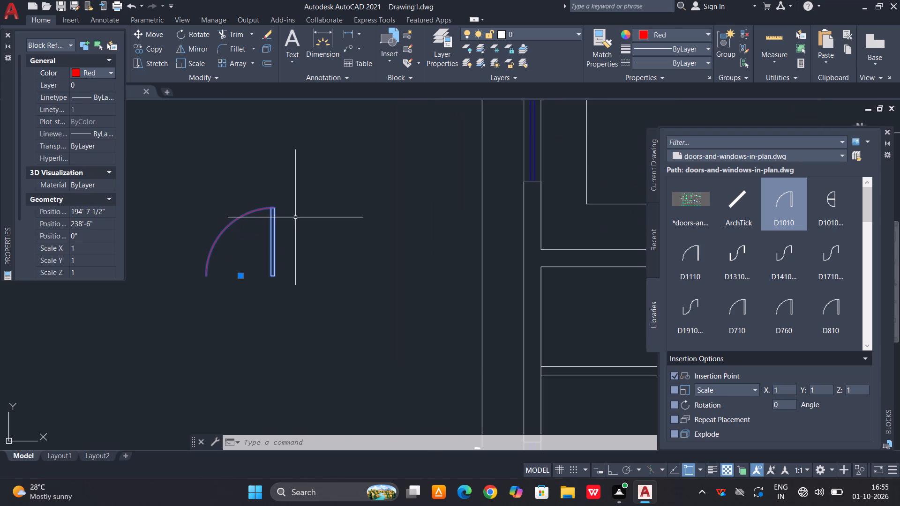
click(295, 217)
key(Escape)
Explode the inserted door block into its separate arc and leaf objects.
drag(291, 221, 286, 229)
click(251, 258)
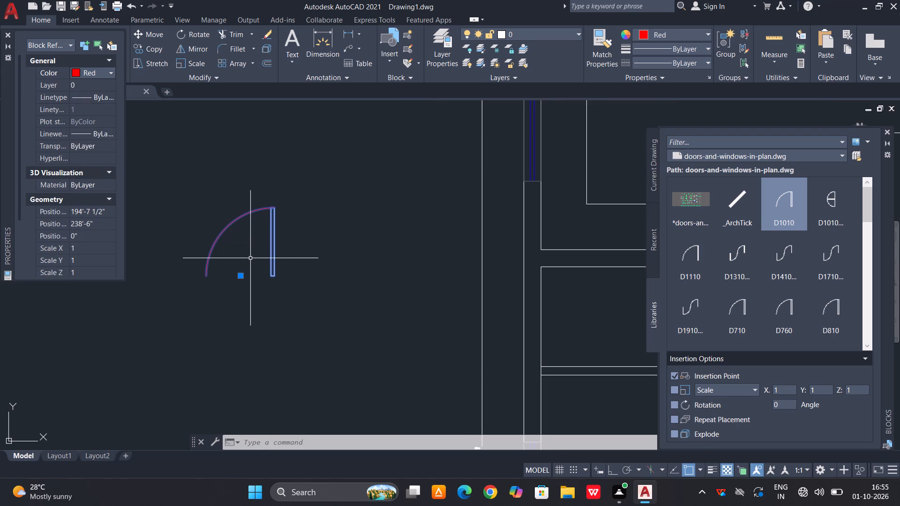
text(x)
key(space)
Set the colour of the door's arc and leaf to red.
drag(295, 191, 285, 206)
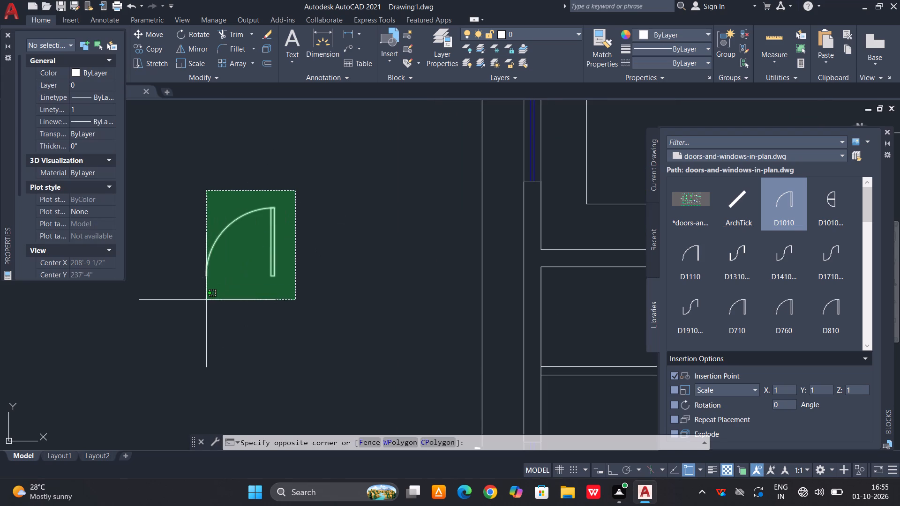
click(191, 313)
click(113, 75)
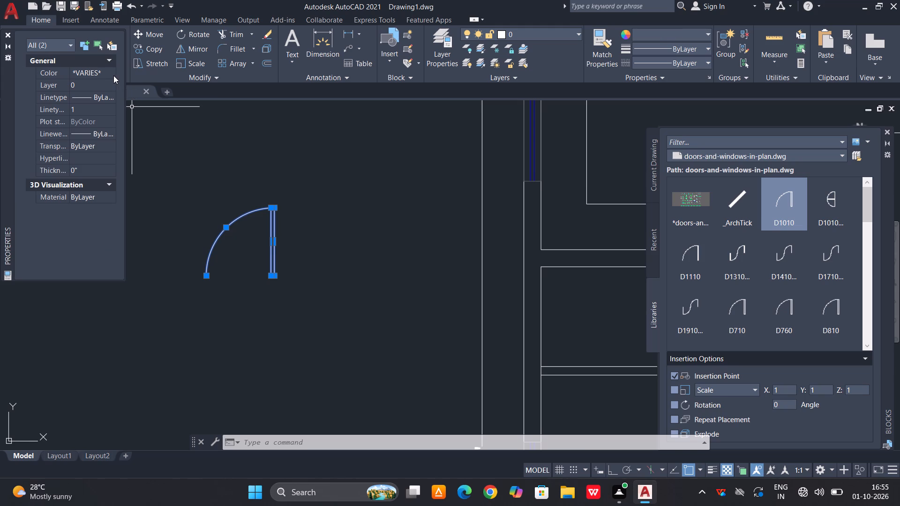
click(109, 74)
click(103, 87)
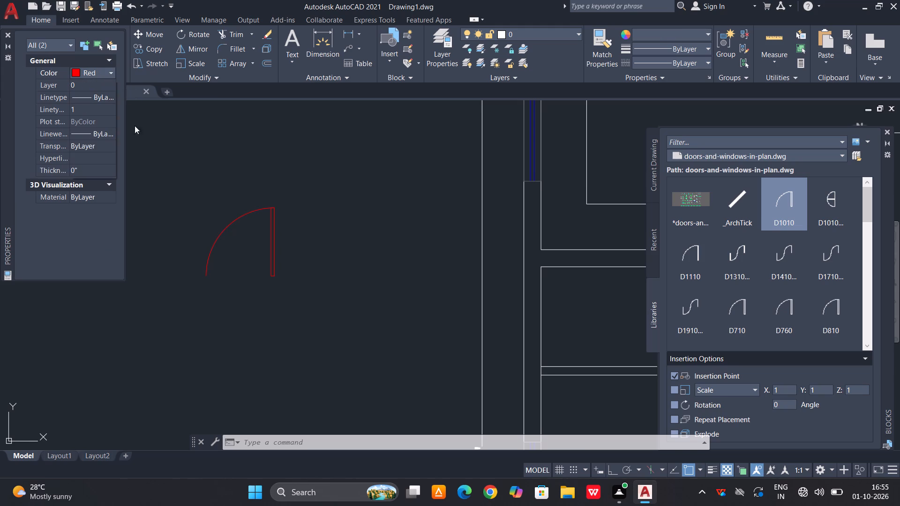
key(Escape)
Define the red door arc and leaf as a block named door.
drag(297, 186, 289, 196)
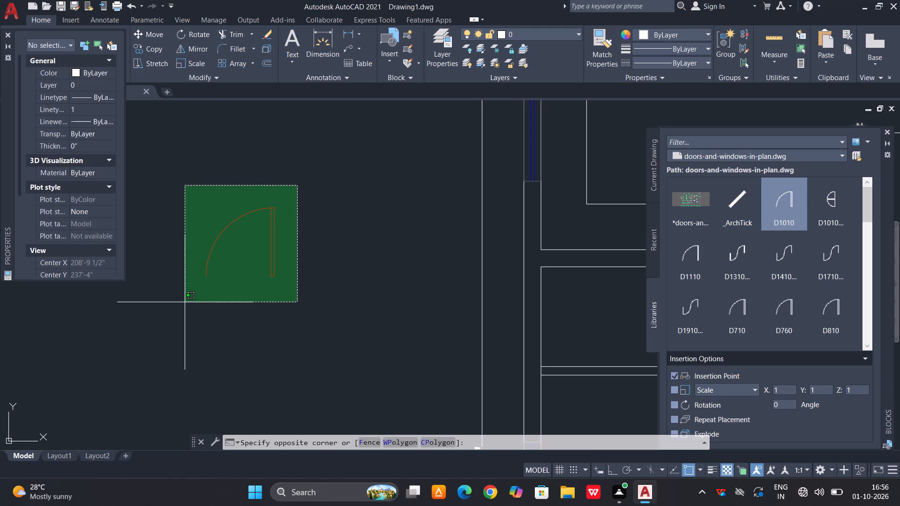
click(185, 302)
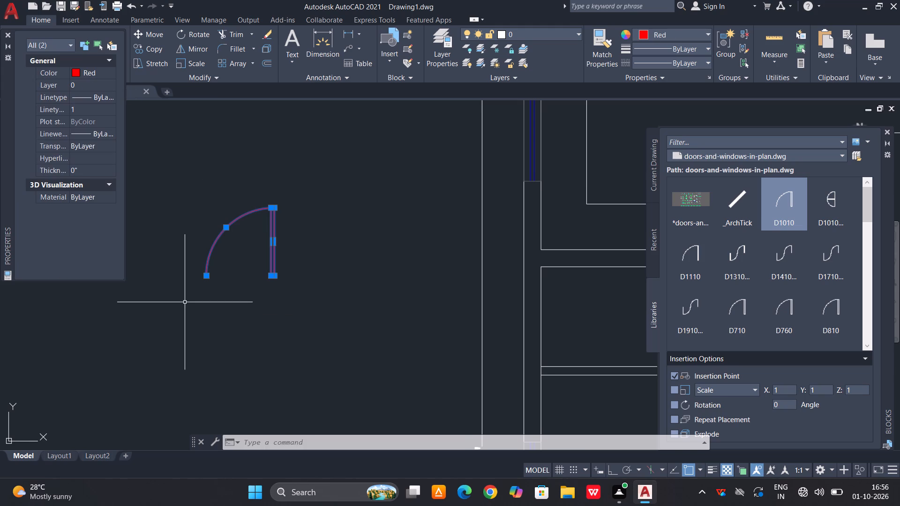
text(b)
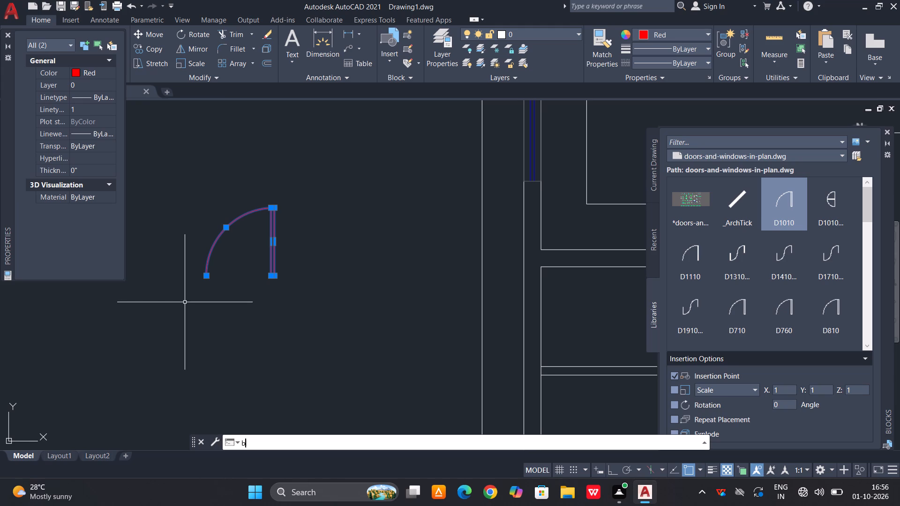
key(space)
text(doo)
key(r)
key(Return)
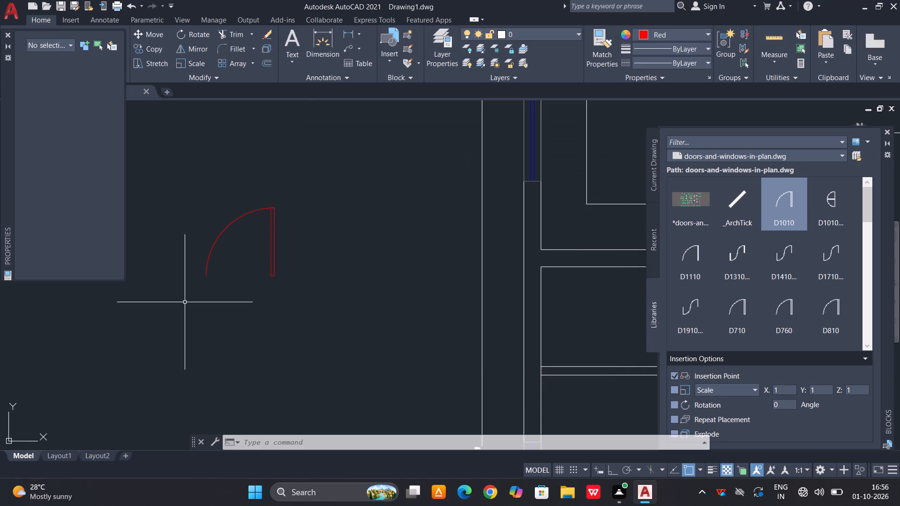
Move the red door block by its leaf's lower corner into the open hall south of the dining table.
drag(303, 182, 292, 200)
click(208, 306)
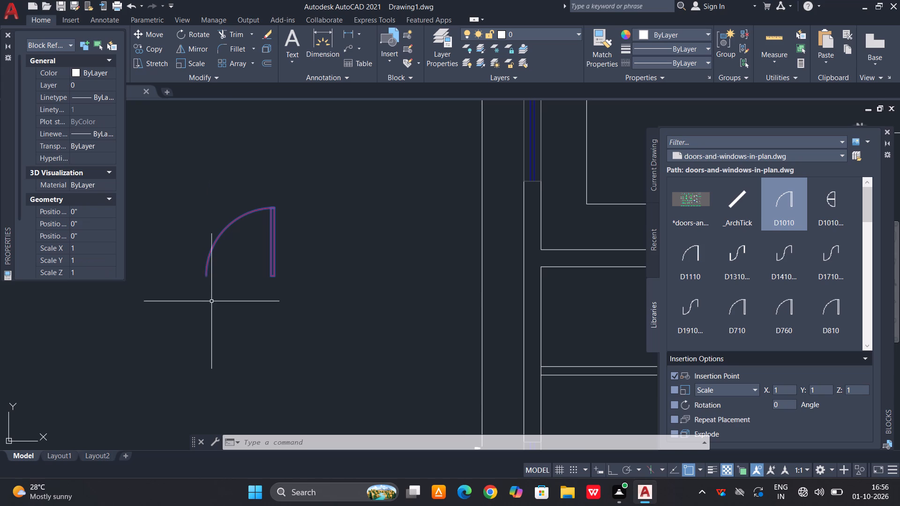
scroll(231, 282, up, 1)
key(m)
key(space)
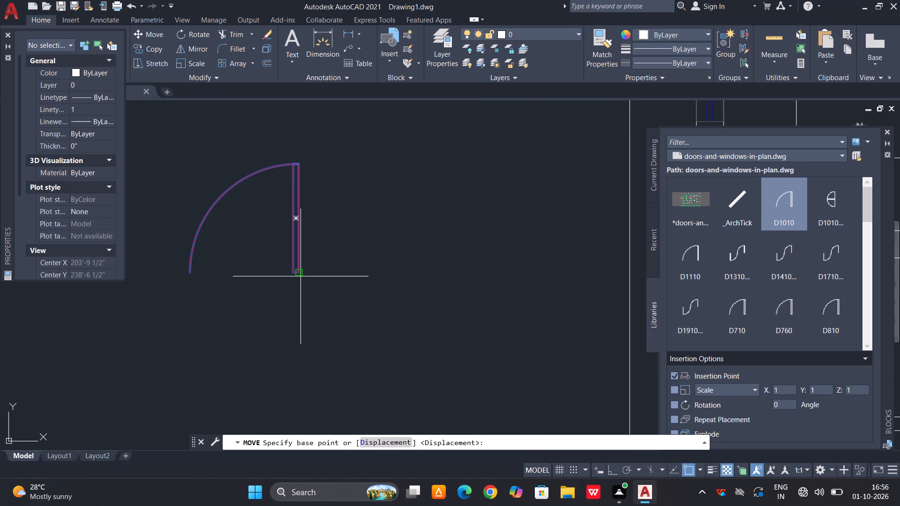
click(300, 273)
scroll(262, 309, down, 4)
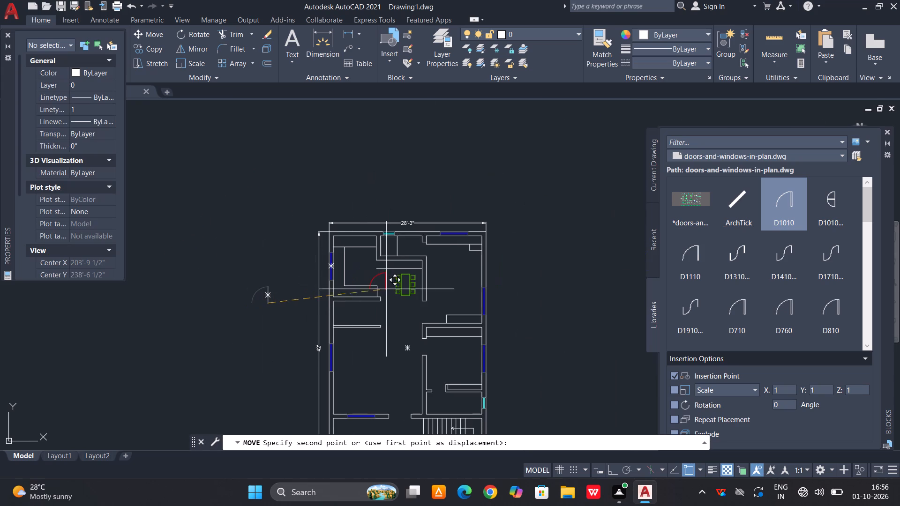
scroll(429, 353, up, 1)
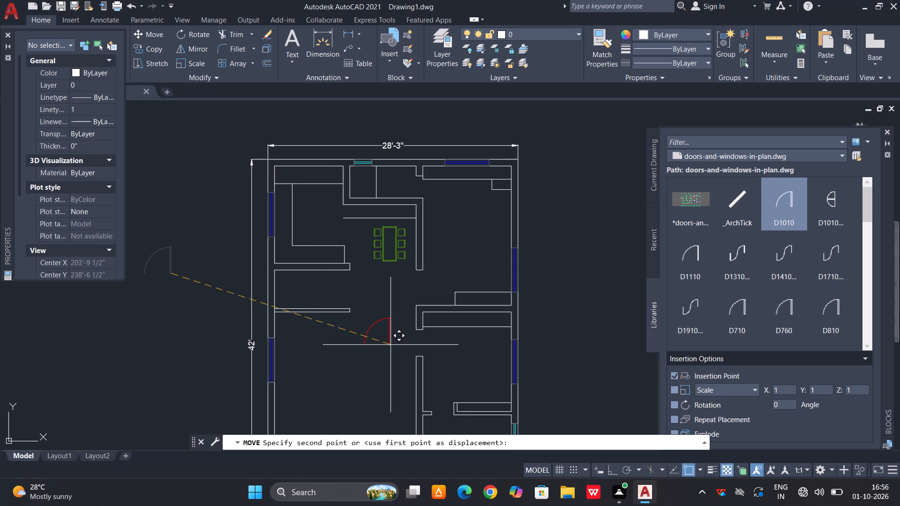
click(390, 345)
key(Escape)
Copy the red door from its leaf's lower corner to the outer east corner of the opening in the wall north of the stairs.
click(394, 305)
click(372, 329)
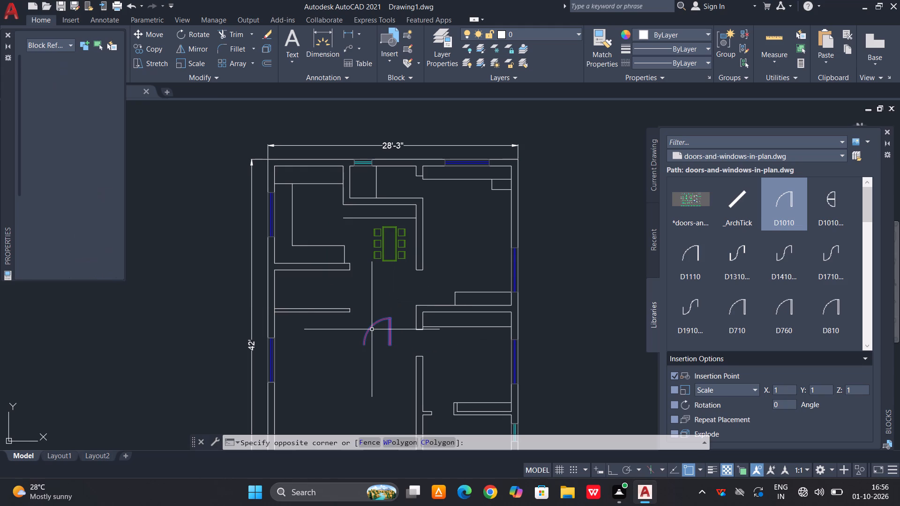
text(co)
key(space)
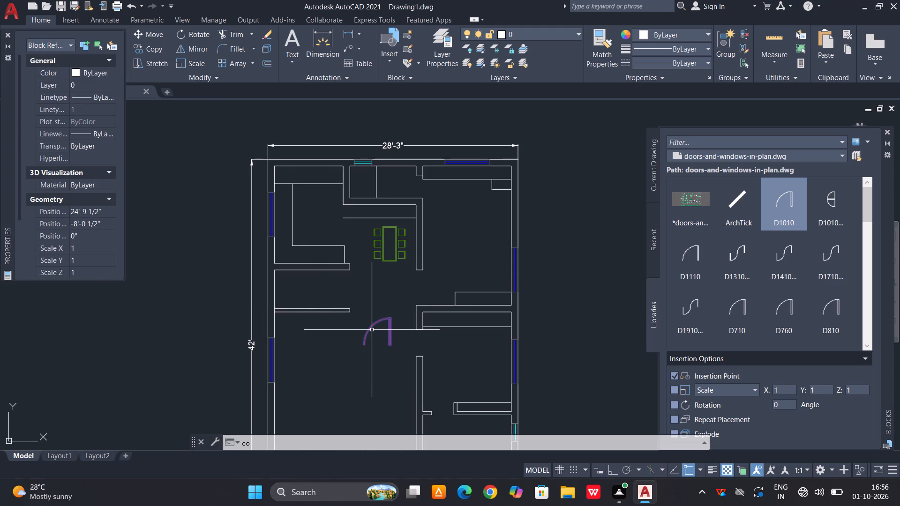
scroll(392, 359, up, 6)
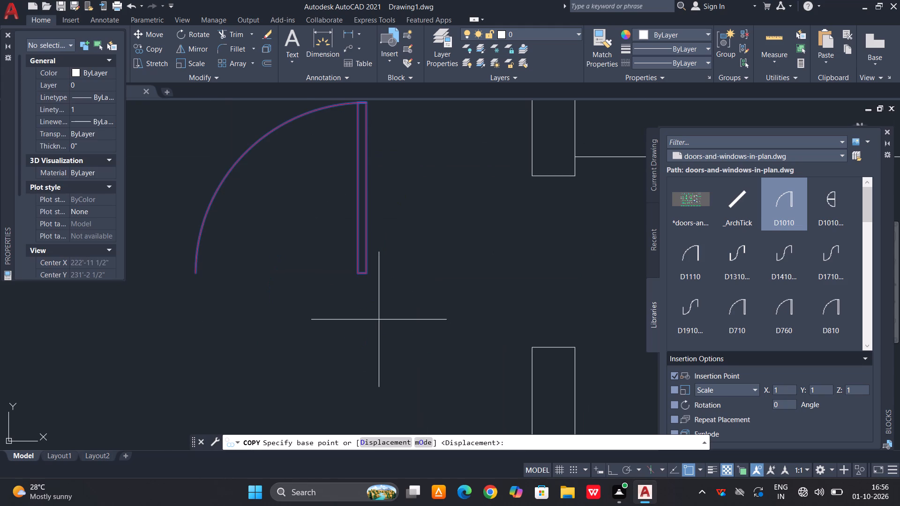
click(368, 270)
scroll(435, 207, down, 5)
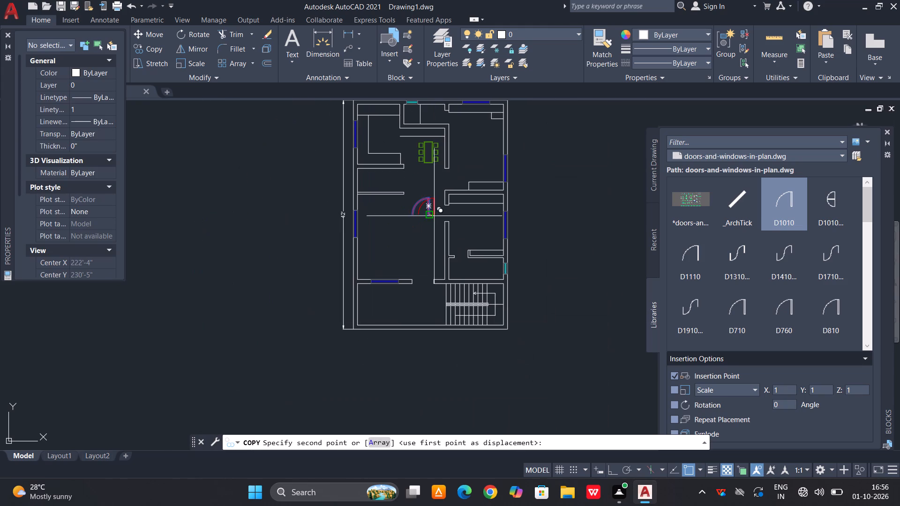
scroll(421, 273, up, 2)
scroll(432, 313, up, 3)
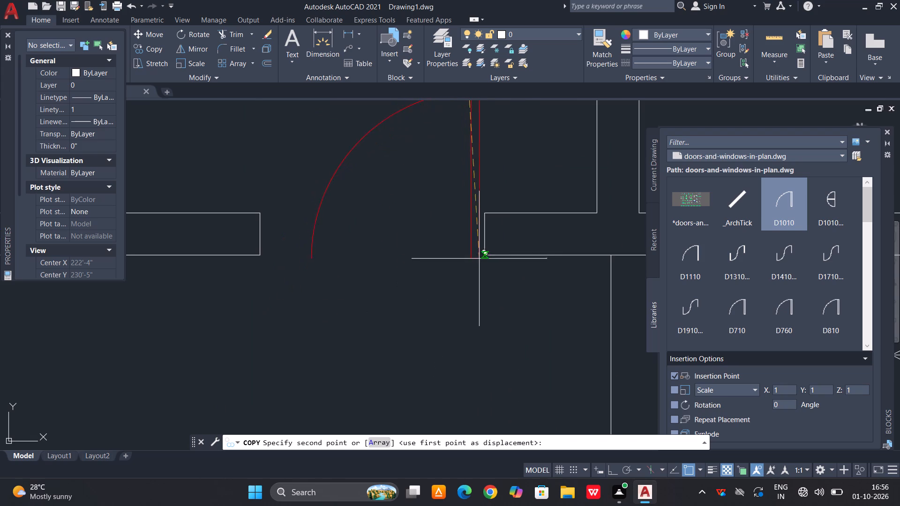
click(482, 256)
key(Escape)
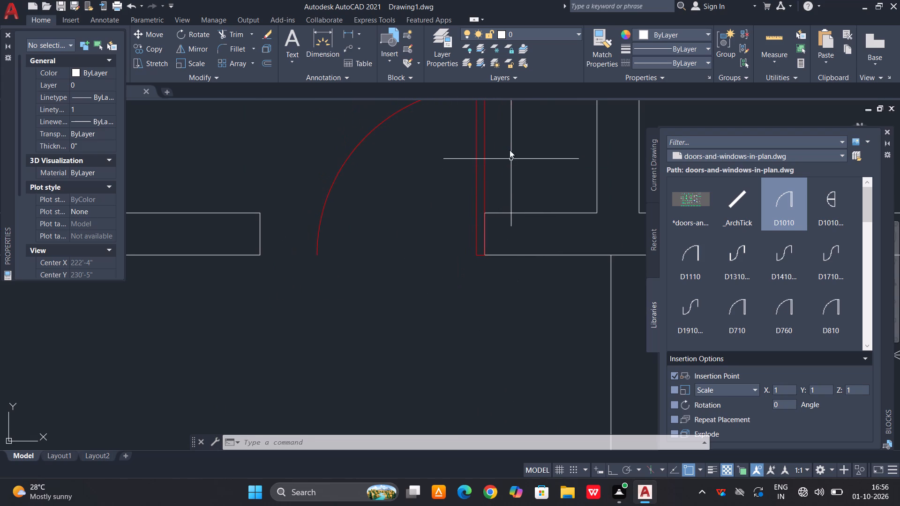
Scale the copied door from its hinge corner so that its swing spans the full width of the wall opening.
click(510, 150)
click(452, 174)
text(sc)
key(space)
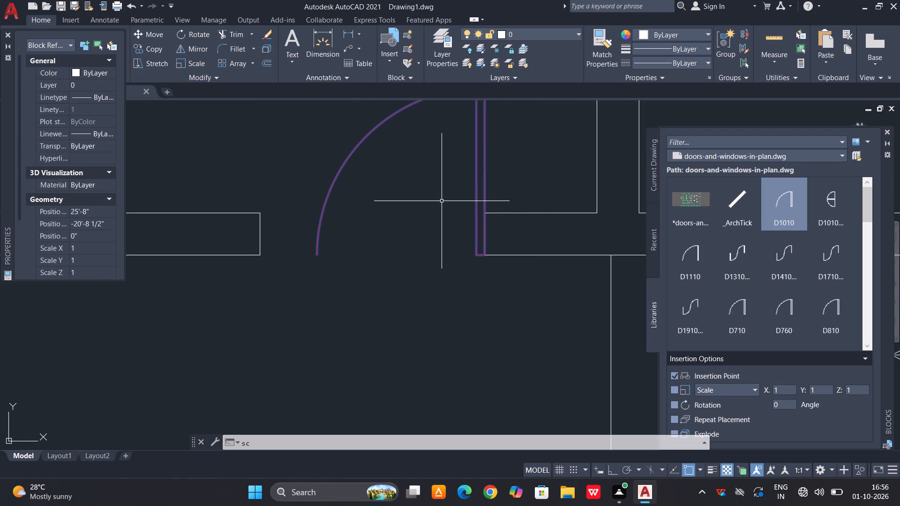
click(485, 255)
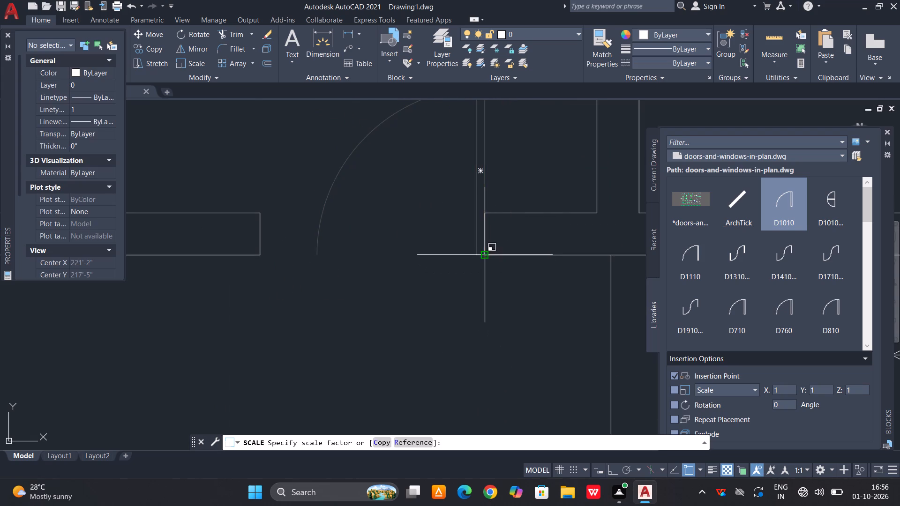
click(372, 253)
scroll(360, 325, down, 4)
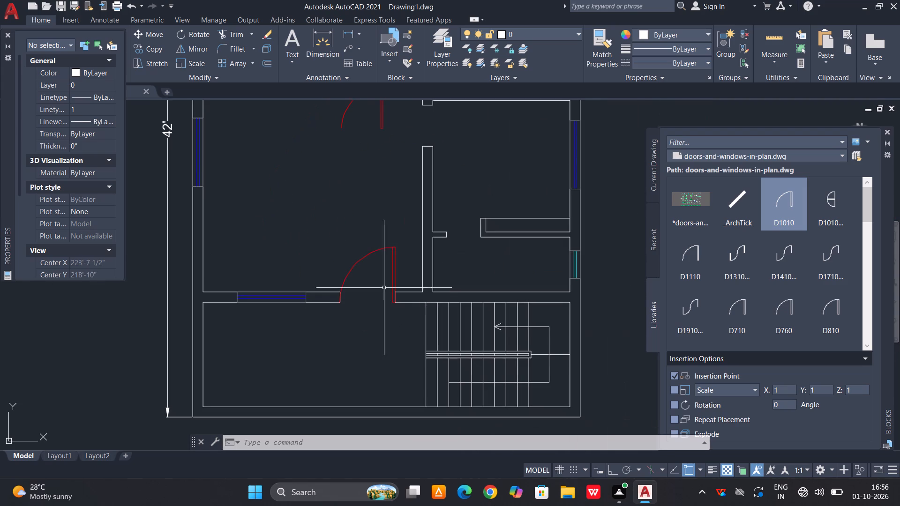
middle_drag(398, 252, 367, 321)
key(Escape)
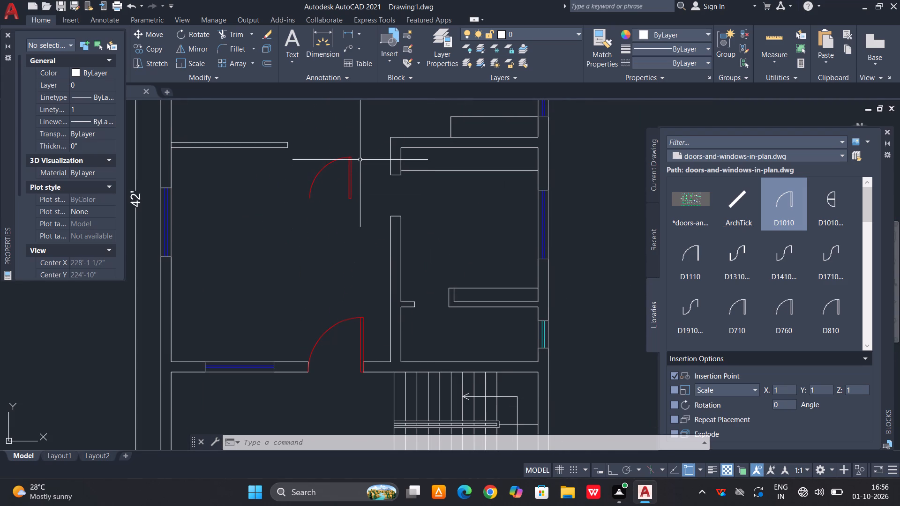
Rotate the loose red door in the hall a quarter turn clockwise so its leaf lies horizontal below the swing.
drag(363, 147, 361, 149)
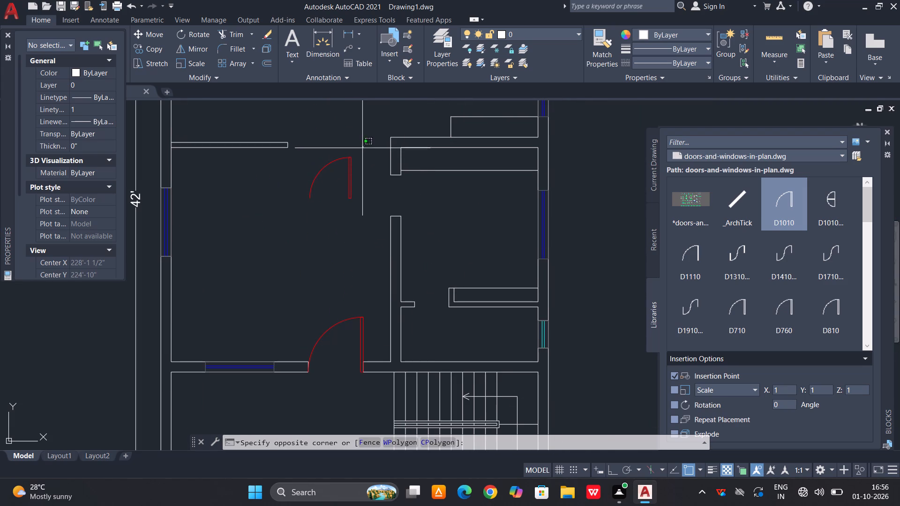
drag(361, 149, 358, 155)
click(337, 183)
text(ro)
key(space)
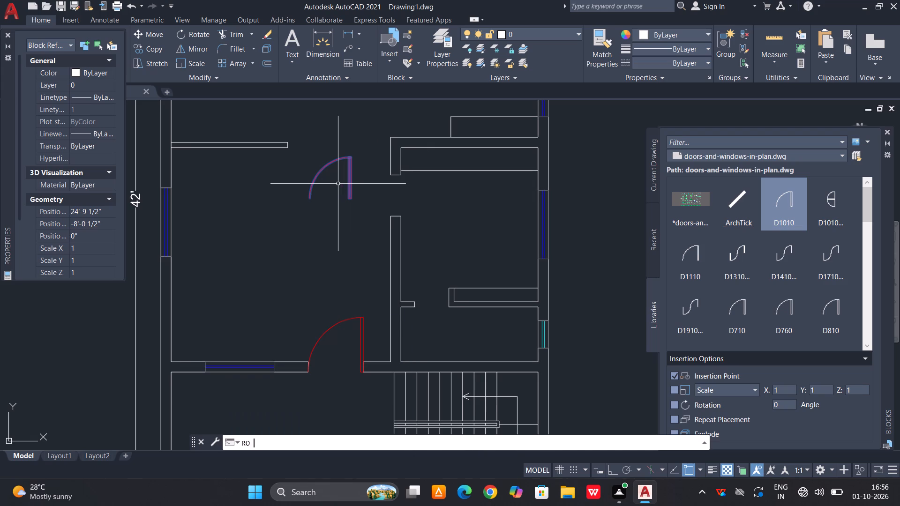
click(349, 205)
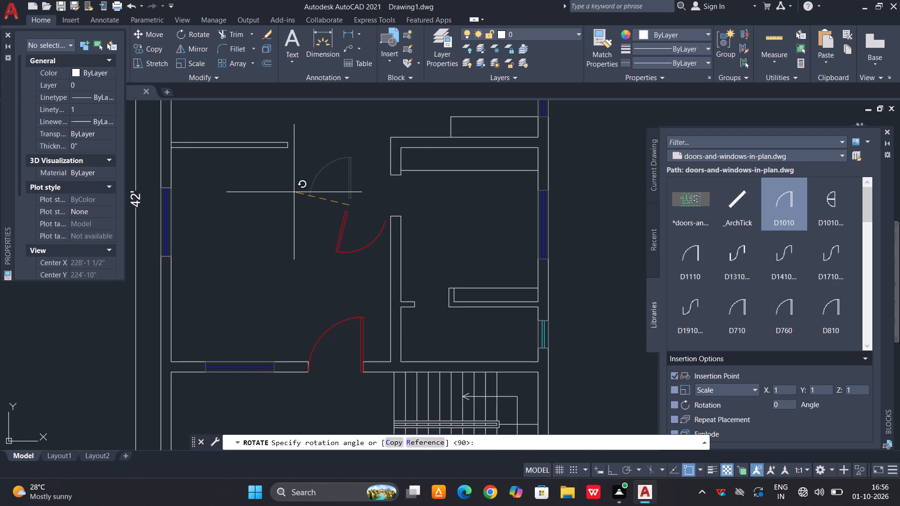
key(F8)
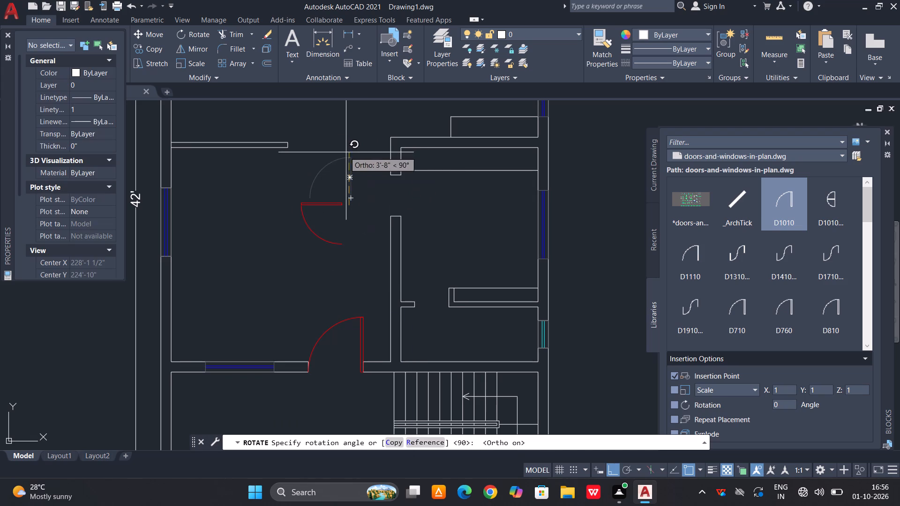
click(378, 290)
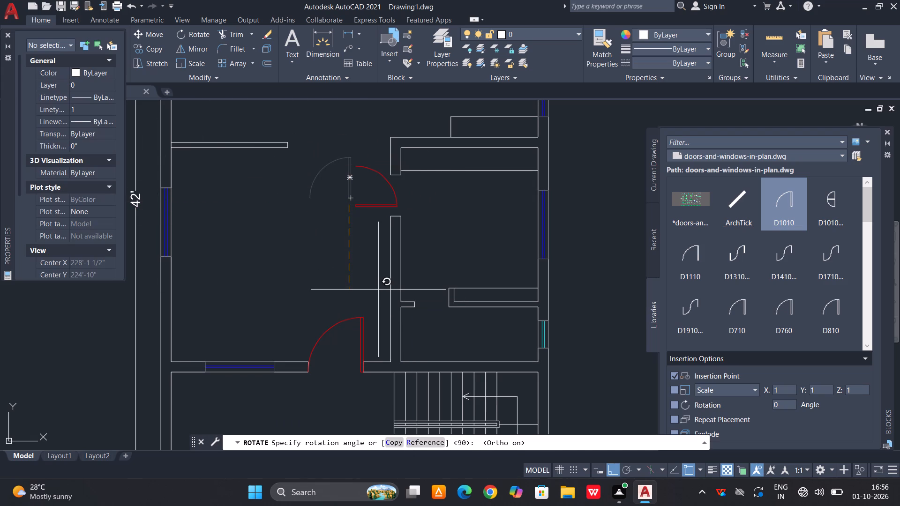
Move the rotated door by its leaf's lower west corner onto the lower west corner of the opening in the hall's east wall.
scroll(389, 198, up, 1)
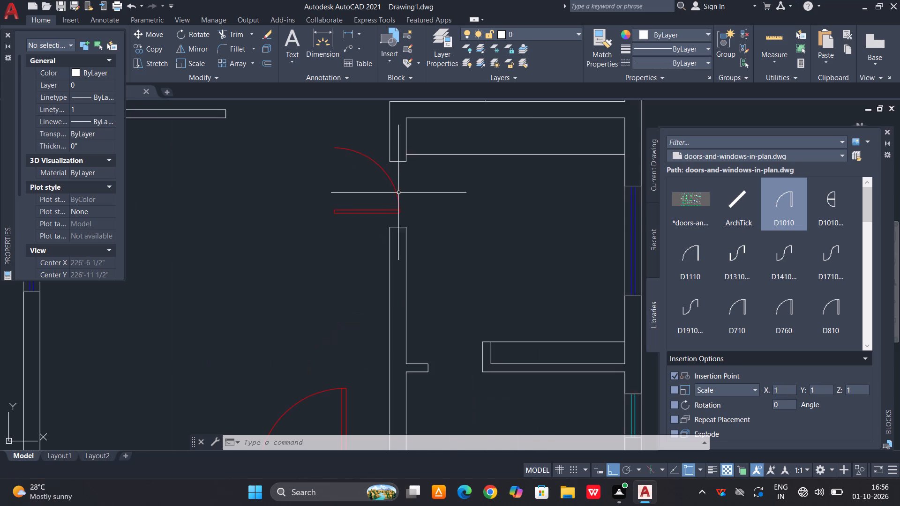
key(Escape)
click(411, 185)
click(358, 209)
key(m)
key(space)
scroll(349, 216, up, 5)
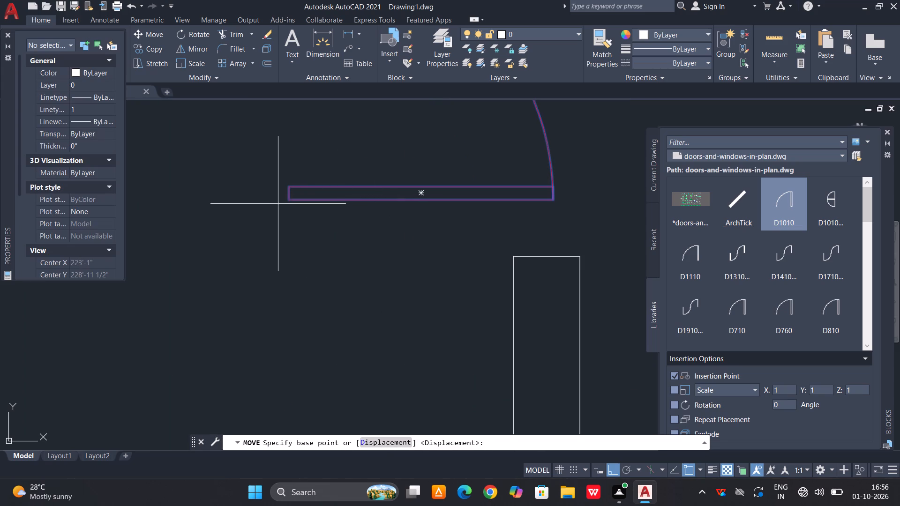
click(290, 200)
scroll(361, 206, down, 1)
scroll(467, 249, up, 2)
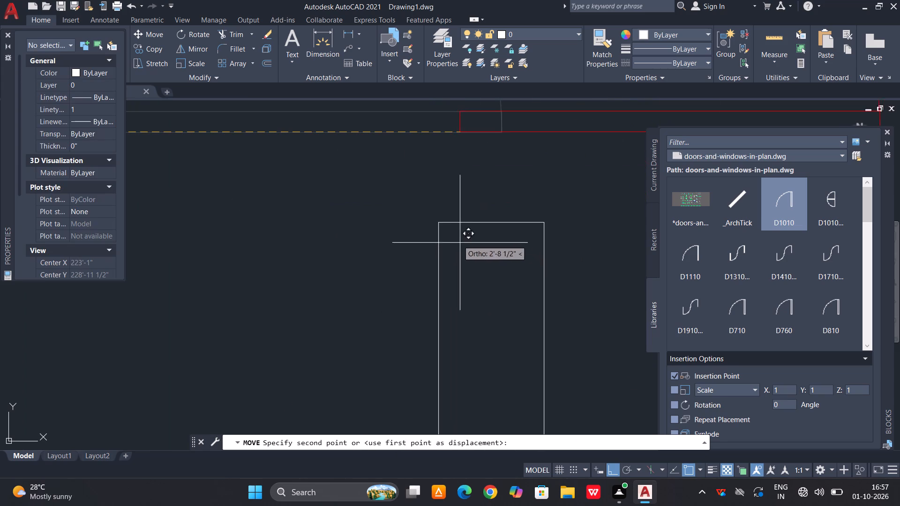
click(441, 225)
scroll(432, 271, down, 5)
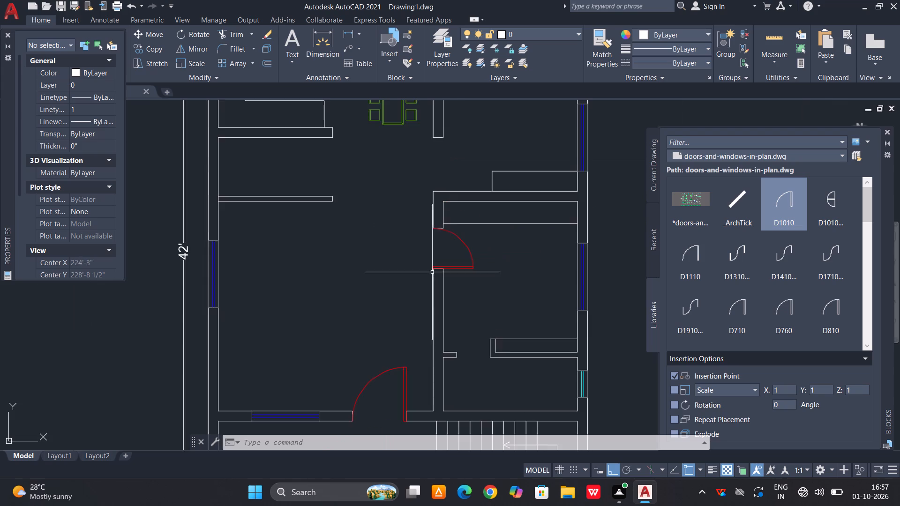
scroll(453, 259, down, 1)
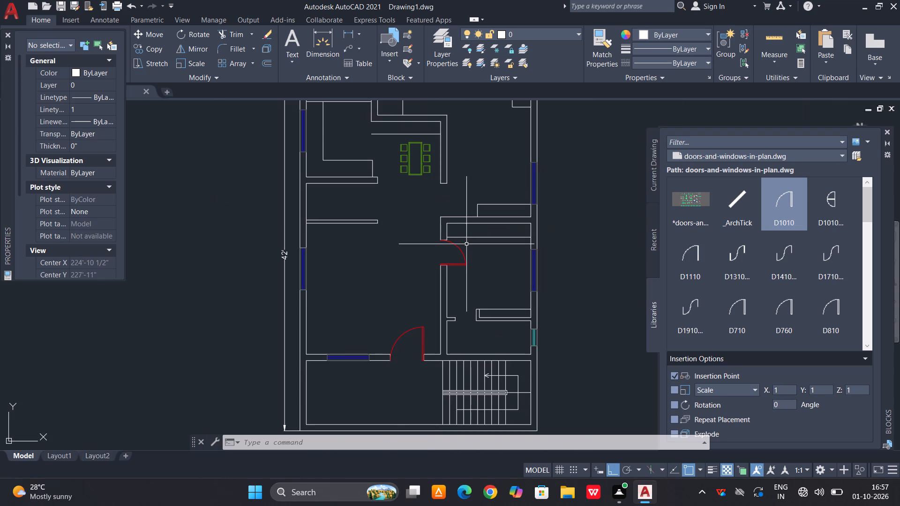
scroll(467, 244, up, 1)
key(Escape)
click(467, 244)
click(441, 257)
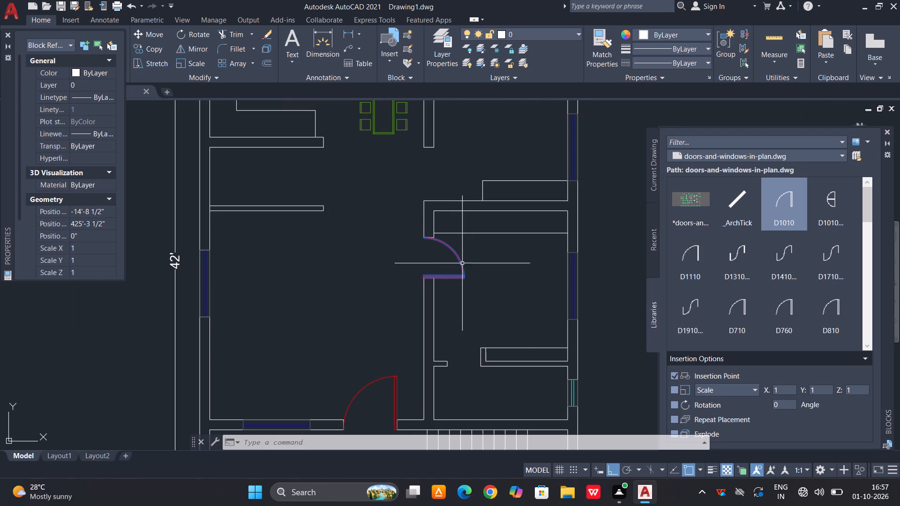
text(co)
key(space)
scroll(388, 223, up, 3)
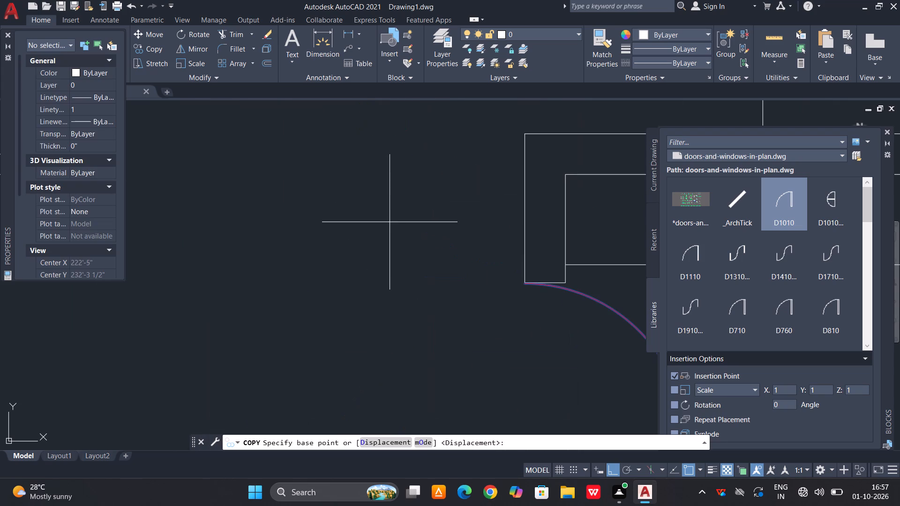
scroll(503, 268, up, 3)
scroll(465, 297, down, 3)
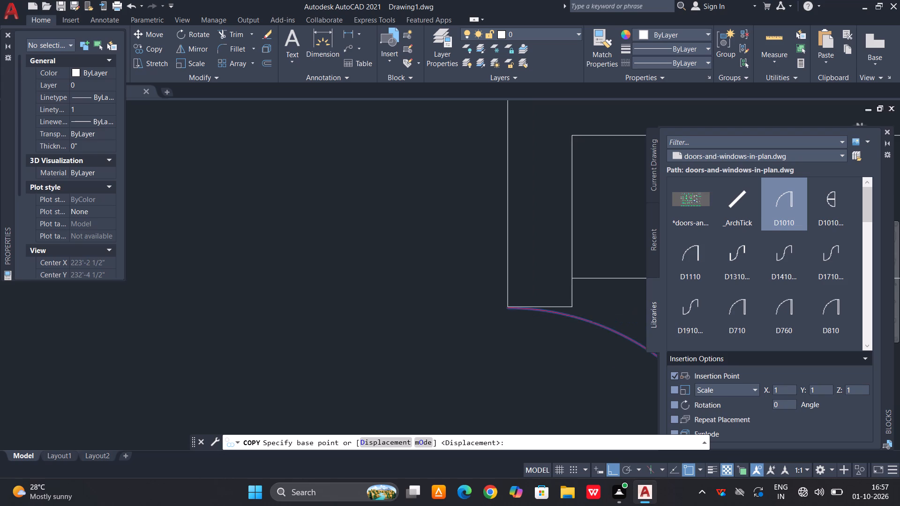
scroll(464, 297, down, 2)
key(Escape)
Scale the door in the hall's east wall from its hinge corner so that its swing spans the wall opening.
click(523, 325)
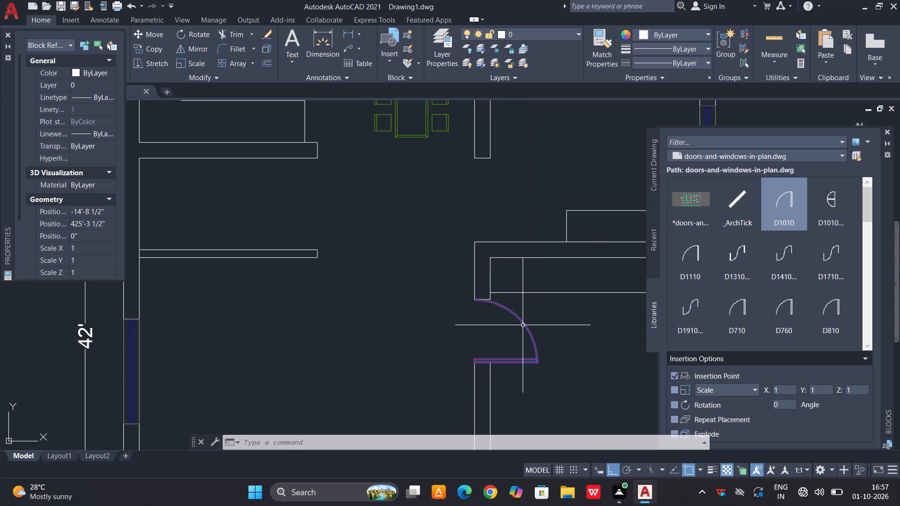
key(s)
key(c)
key(space)
scroll(444, 367, up, 4)
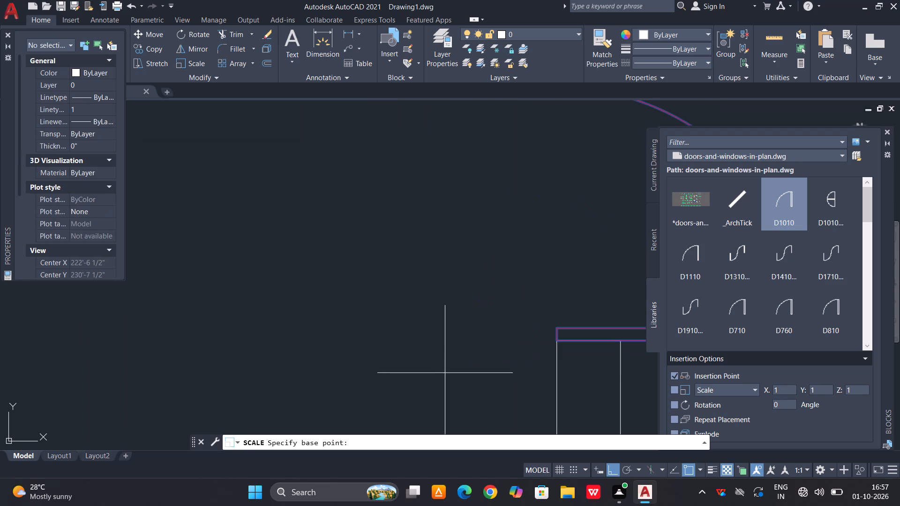
click(555, 342)
scroll(540, 349, down, 2)
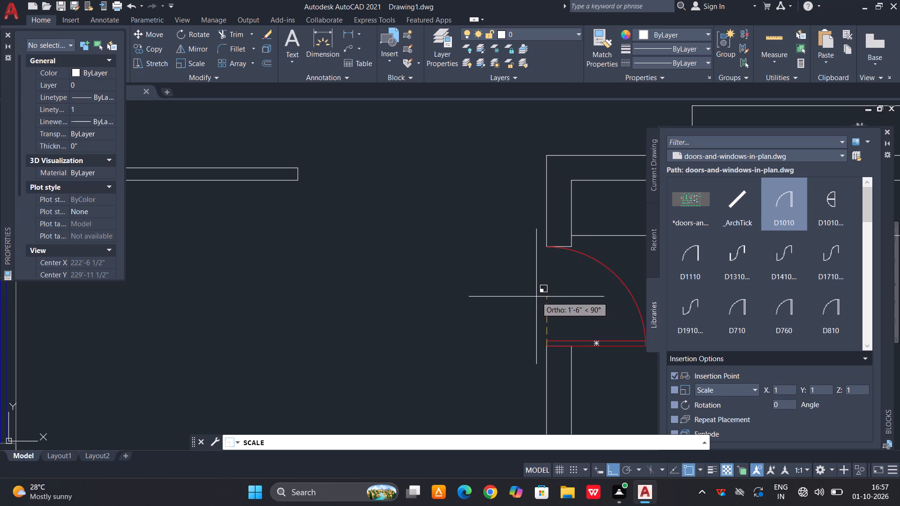
click(536, 297)
Copy that door from its arc's upper end to the west corner of the wall end southeast of the dining table.
scroll(583, 278, up, 3)
middle_drag(585, 276, 565, 291)
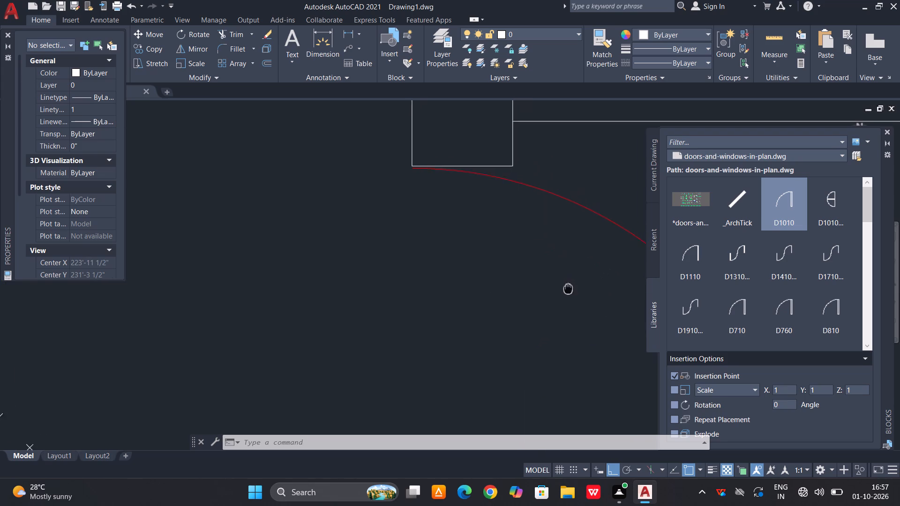
middle_drag(565, 291, 547, 300)
key(Escape)
drag(569, 201, 560, 208)
click(528, 231)
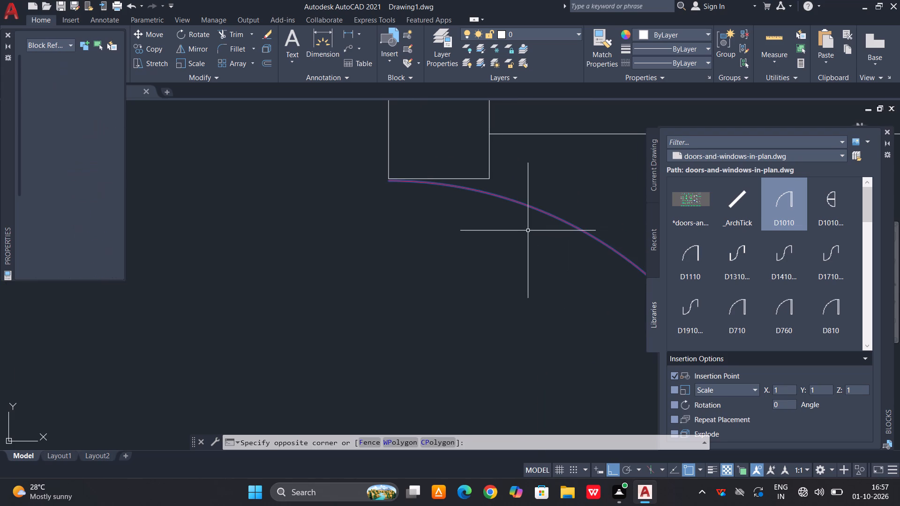
text(co)
key(space)
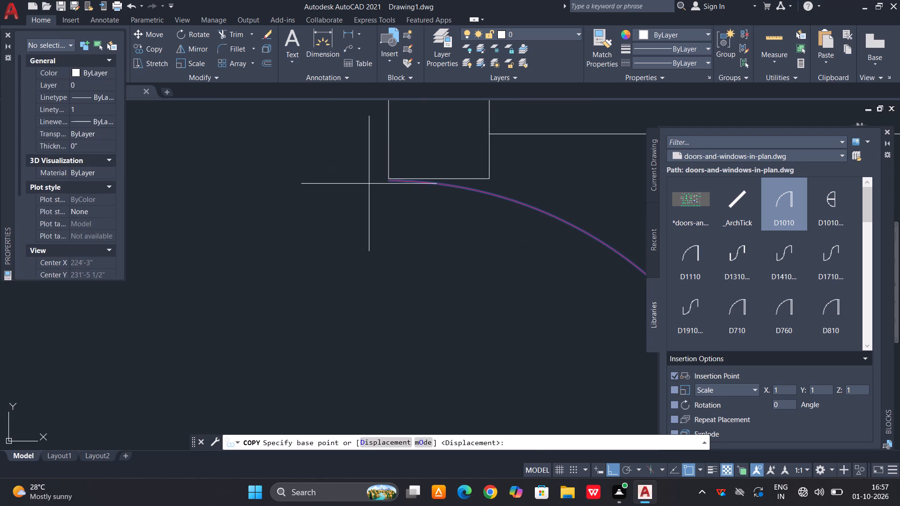
click(388, 180)
scroll(391, 248, down, 6)
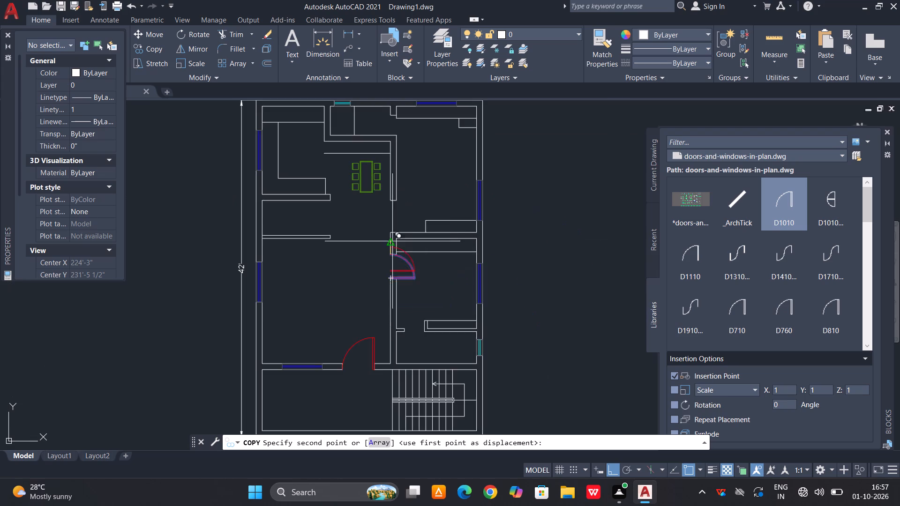
scroll(394, 218, up, 4)
scroll(375, 179, down, 3)
scroll(359, 161, up, 2)
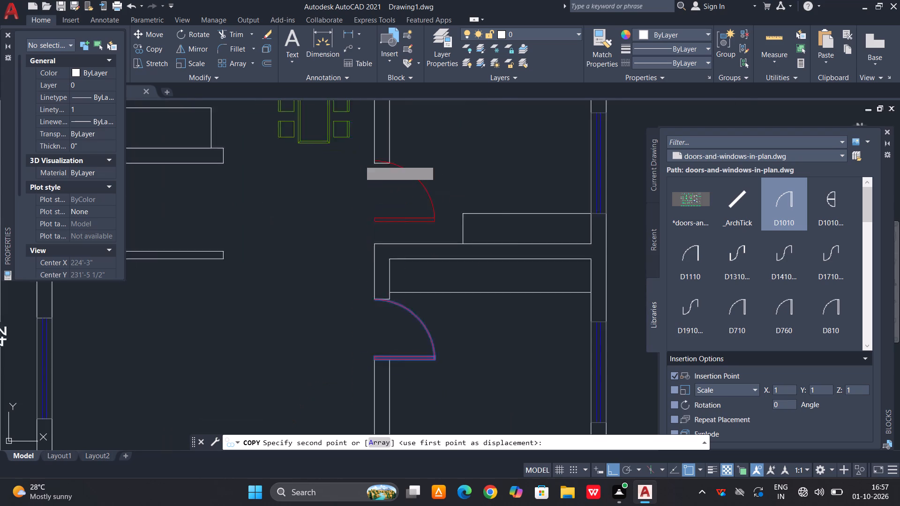
scroll(362, 159, up, 1)
click(385, 168)
scroll(423, 257, down, 3)
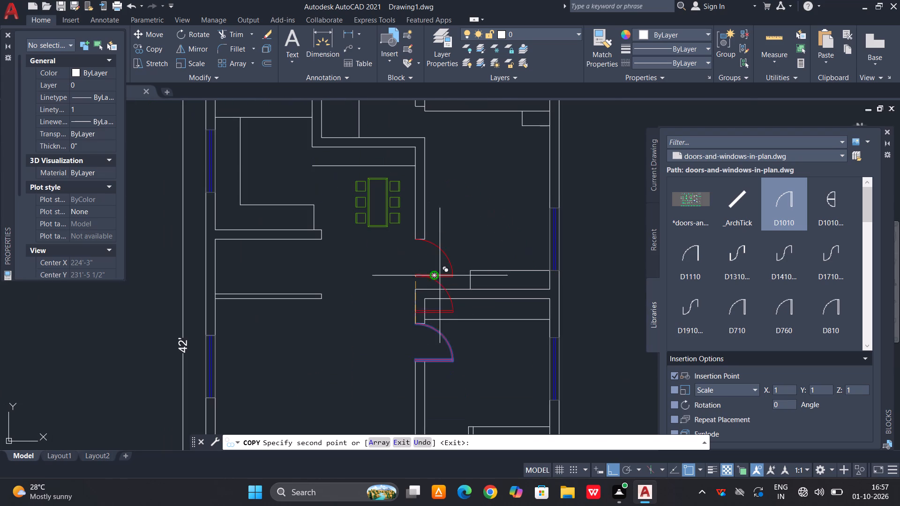
key(Escape)
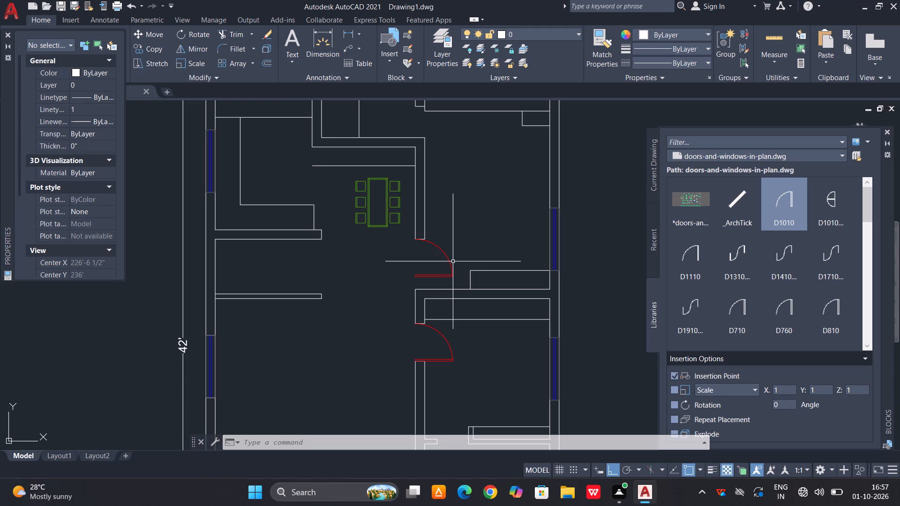
Move the copied door by its leaf's lower west corner down onto the wall corner at the south side of the opening.
key(Escape)
drag(456, 248, 448, 254)
click(420, 276)
scroll(404, 284, up, 4)
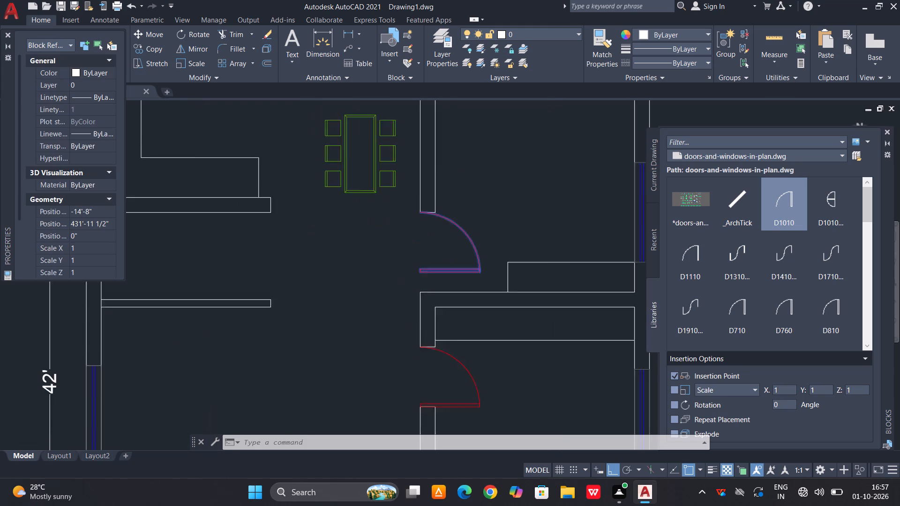
key(m)
key(space)
scroll(431, 263, up, 2)
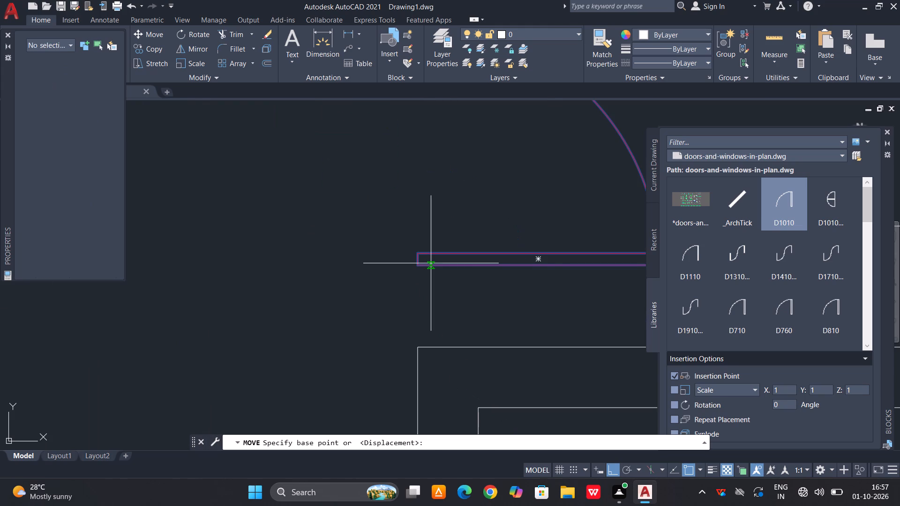
click(416, 268)
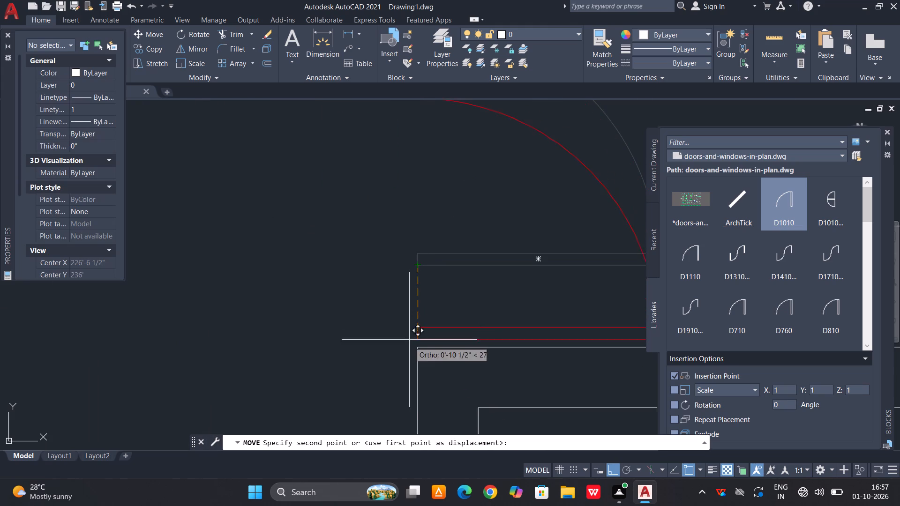
click(415, 347)
scroll(410, 362, down, 3)
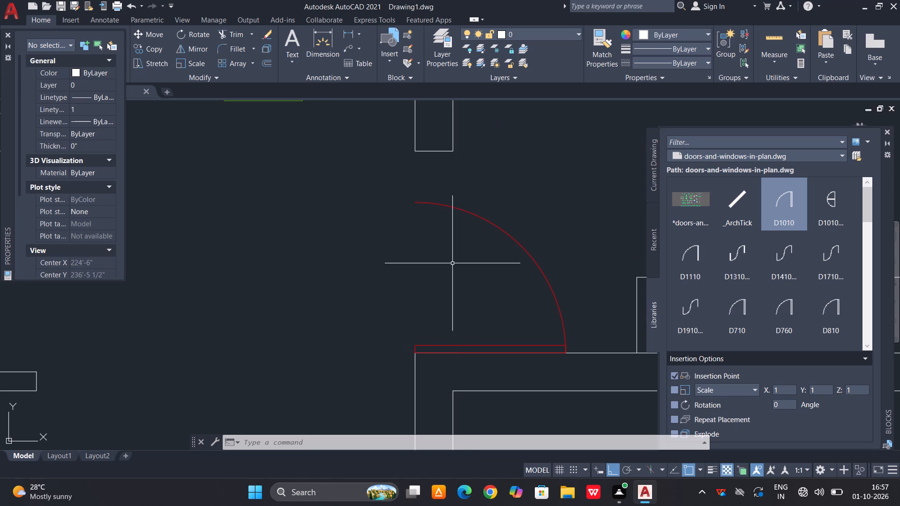
Extend both side lines of the wall southeast of the dining table down to the copied door's arc.
scroll(417, 137, up, 1)
key(Escape)
key(e)
key(x)
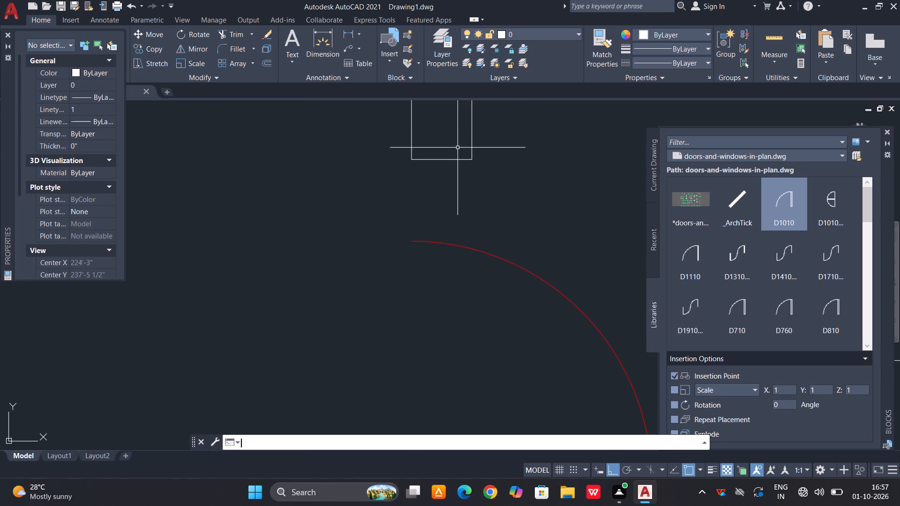
key(space)
key(space)
click(411, 142)
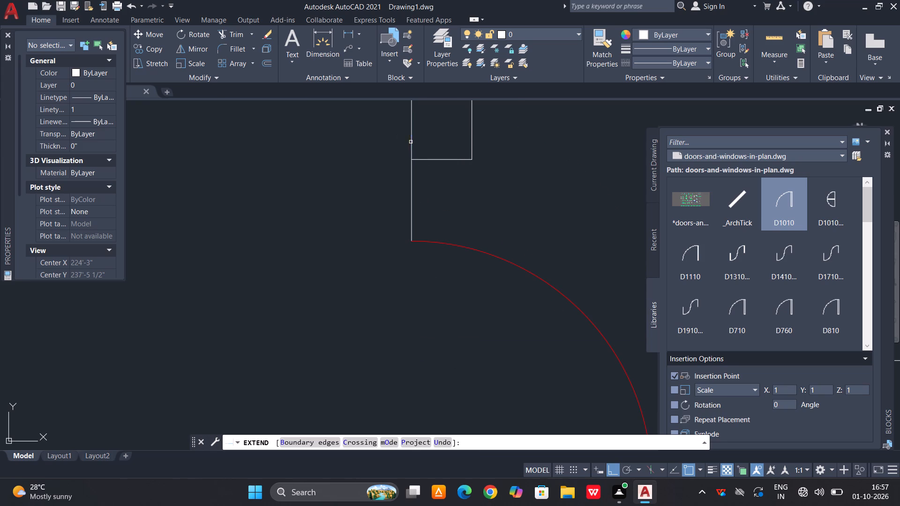
click(473, 152)
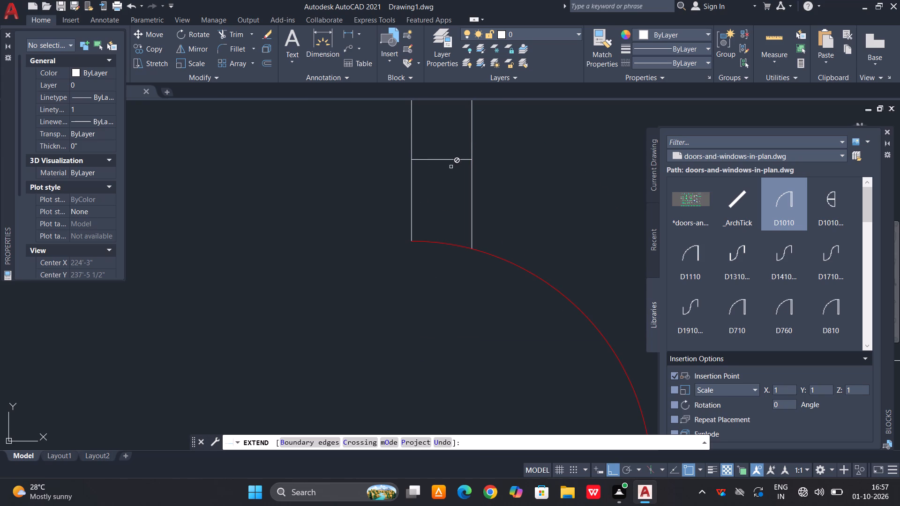
scroll(449, 167, up, 2)
key(Escape)
Delete the old closing line across the extended wall above the door arc.
click(463, 145)
click(440, 168)
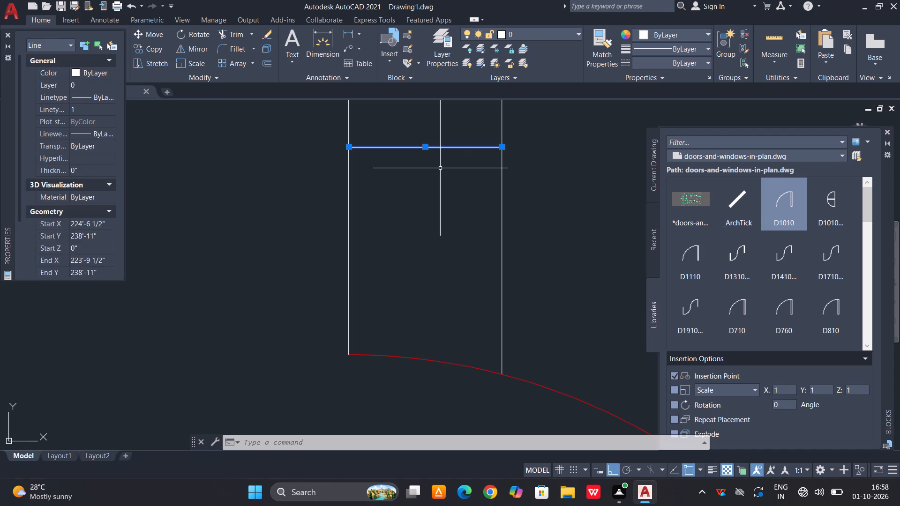
key(Delete)
key(Escape)
key(m)
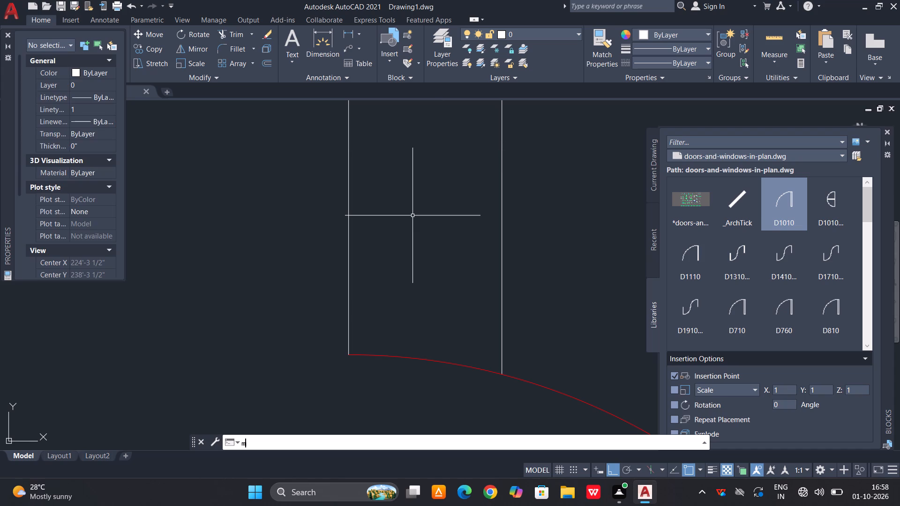
key(Escape)
Draw a horizontal line from the door arc's upper end across to the wall's east side to close the extended wall.
key(l)
key(space)
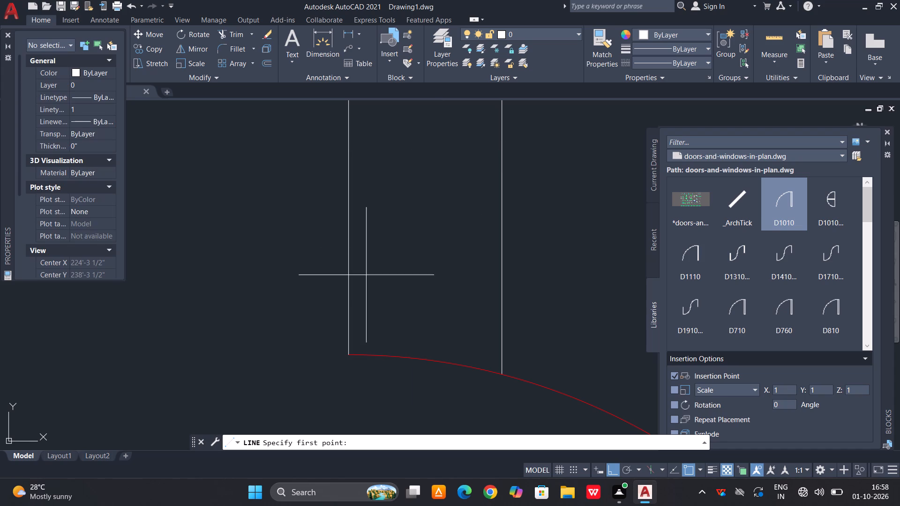
click(349, 352)
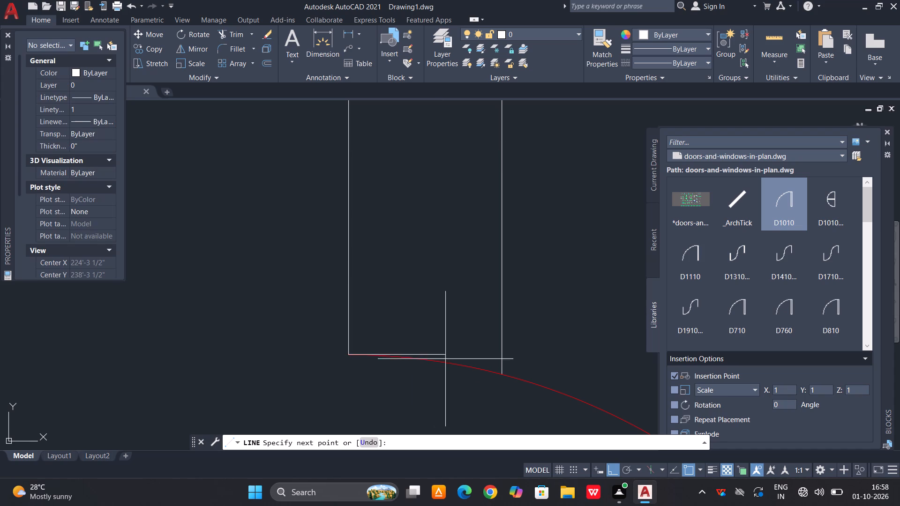
click(502, 355)
key(space)
scroll(546, 255, down, 2)
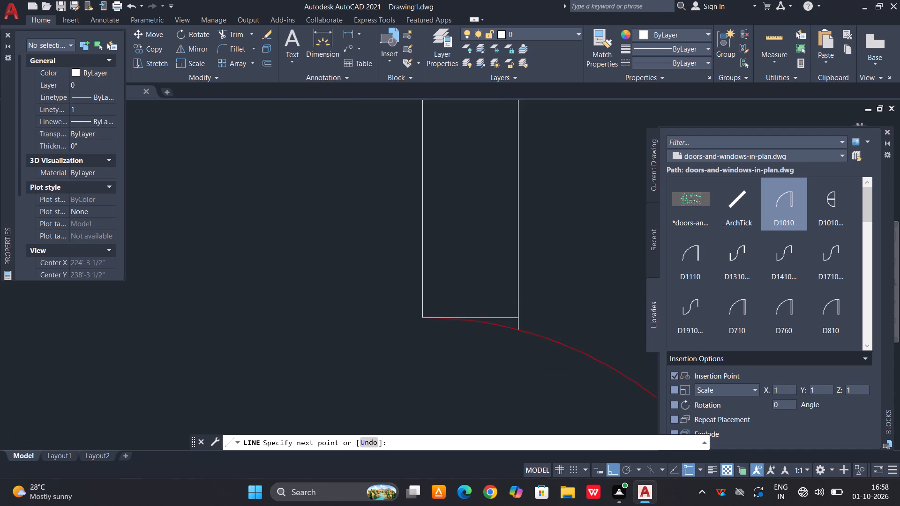
Trim the leftover stub of the wall's east side line that extends below the closing line to the door arc.
scroll(538, 280, up, 1)
key(Escape)
key(Escape)
text(tr)
key(space)
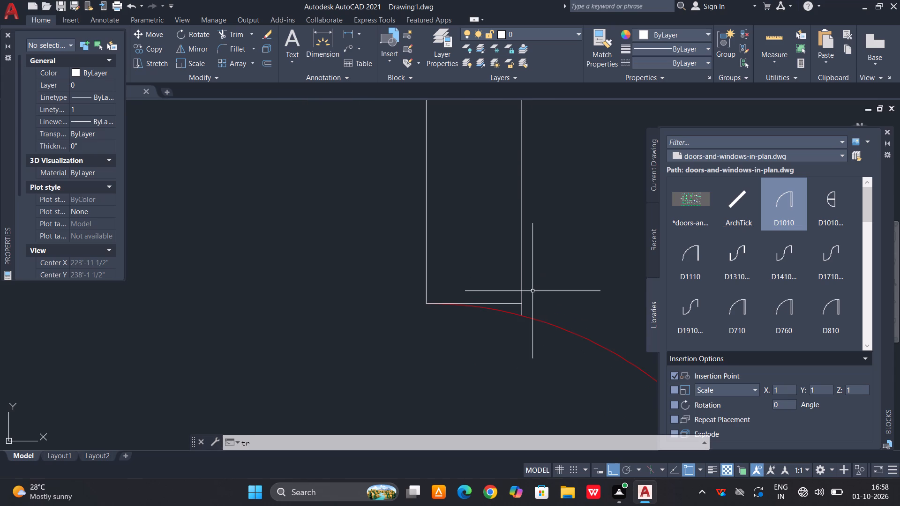
key(space)
click(521, 312)
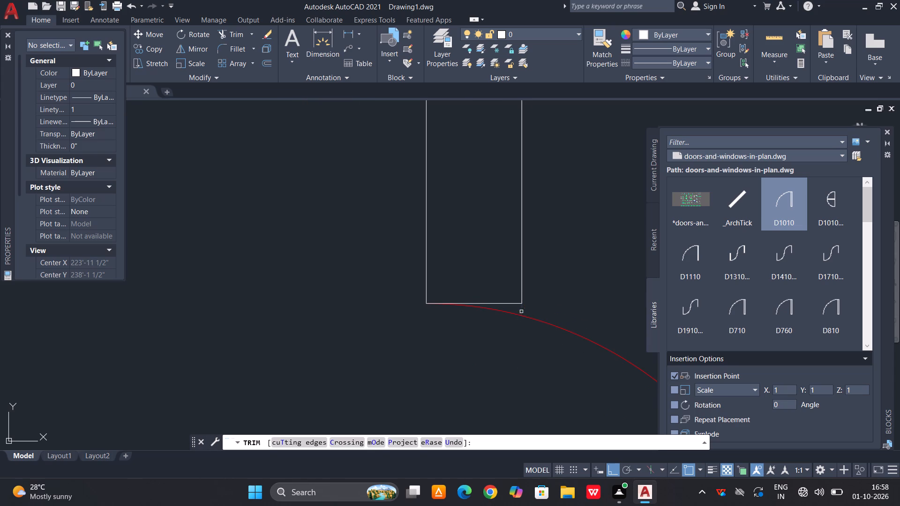
scroll(477, 246, down, 6)
key(Escape)
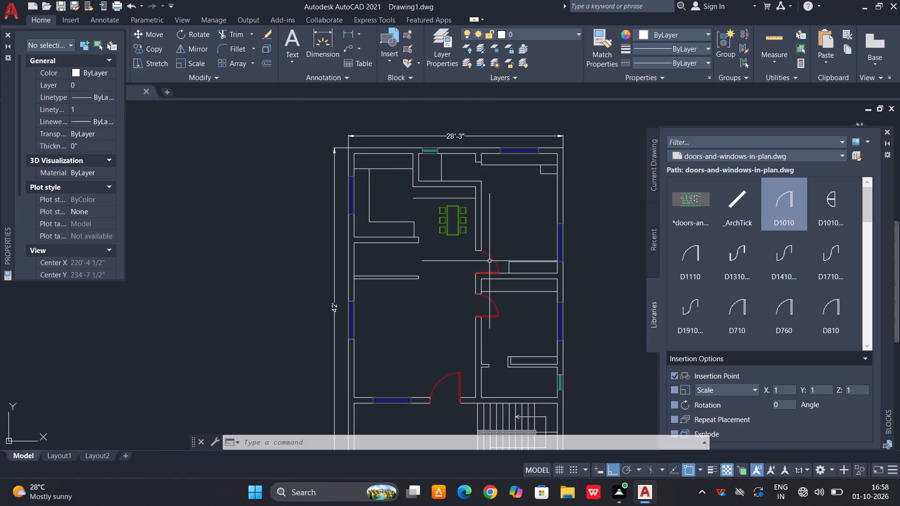
Copy the door southeast of the dining table to a free spot in the northeast room.
click(492, 256)
key(c)
text(o)
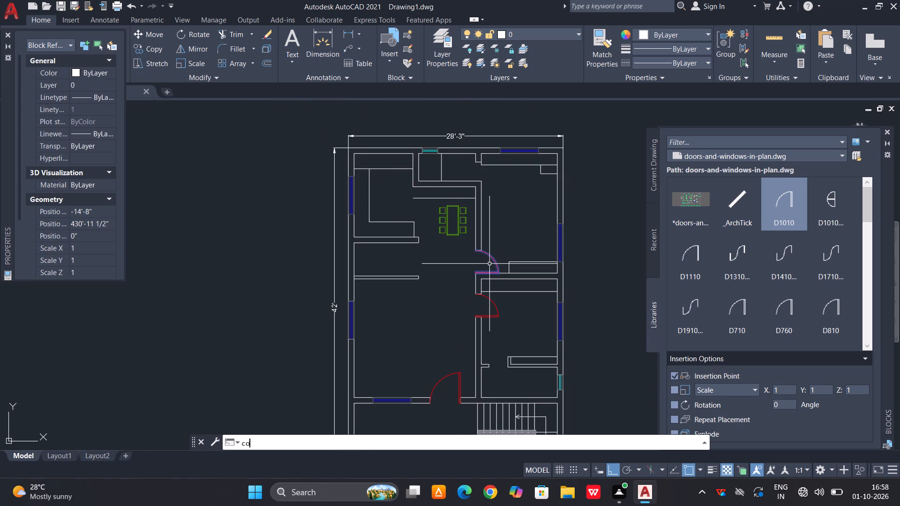
key(space)
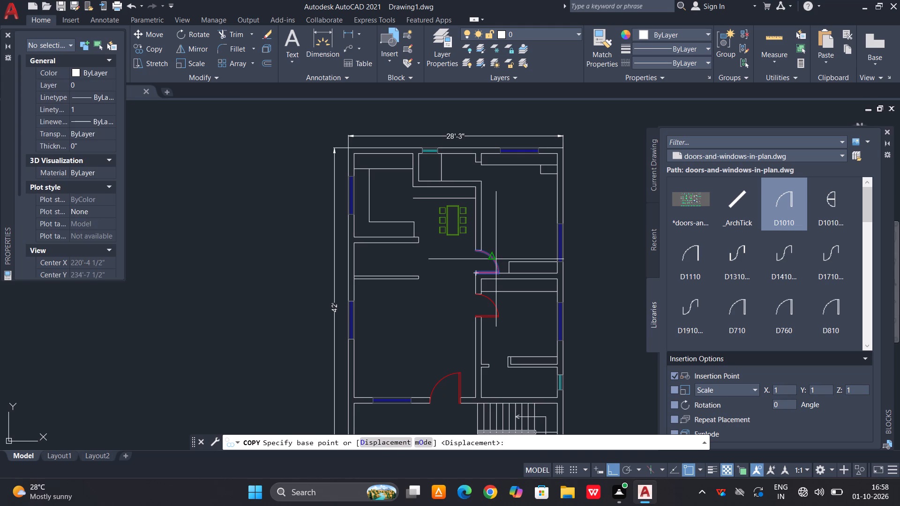
click(493, 261)
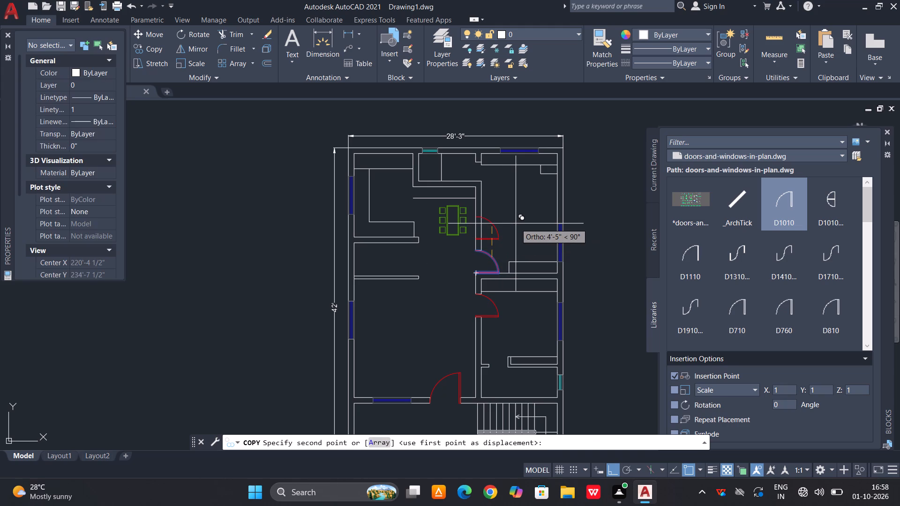
key(F8)
click(519, 221)
scroll(519, 221, up, 3)
key(Escape)
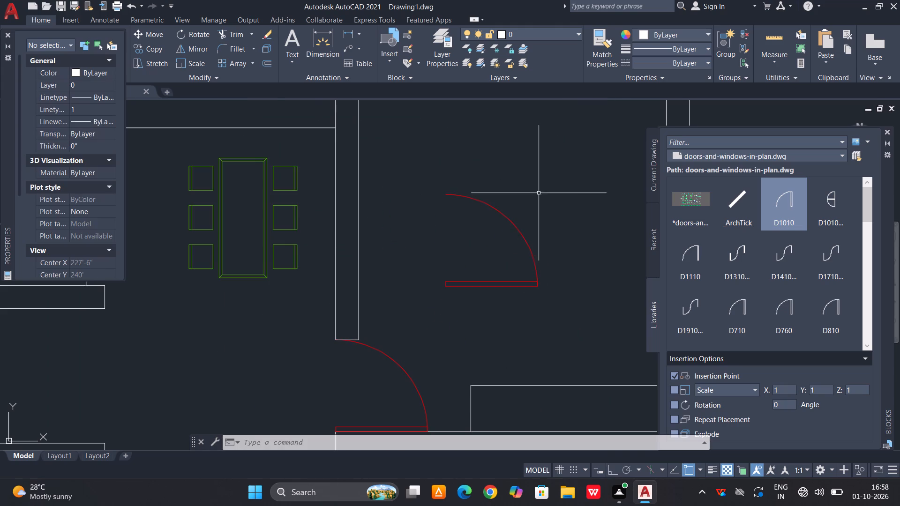
Rotate the copied door in the northeast room by 180°.
drag(540, 190, 537, 195)
click(493, 257)
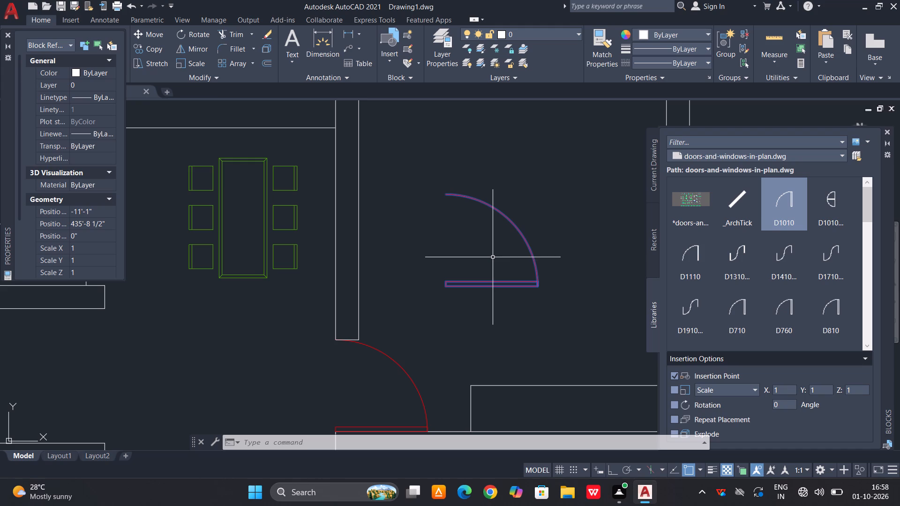
text(ro)
key(space)
click(493, 257)
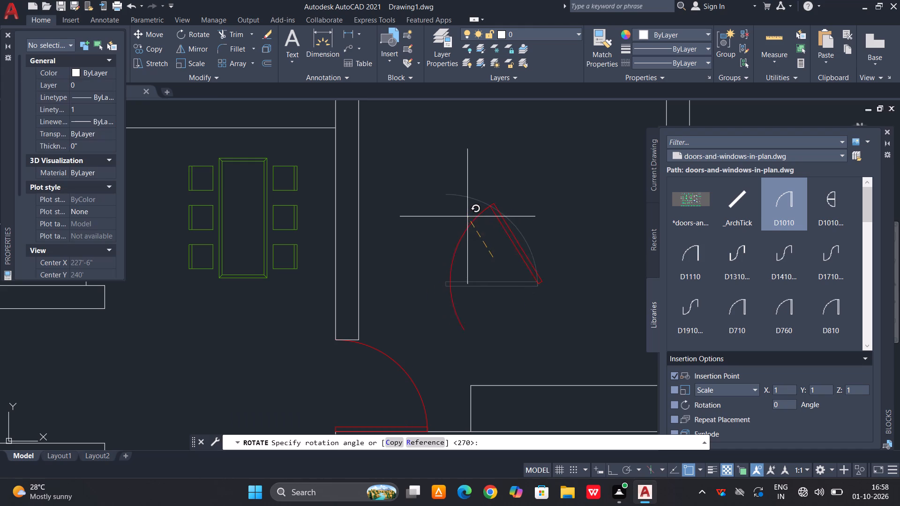
key(F8)
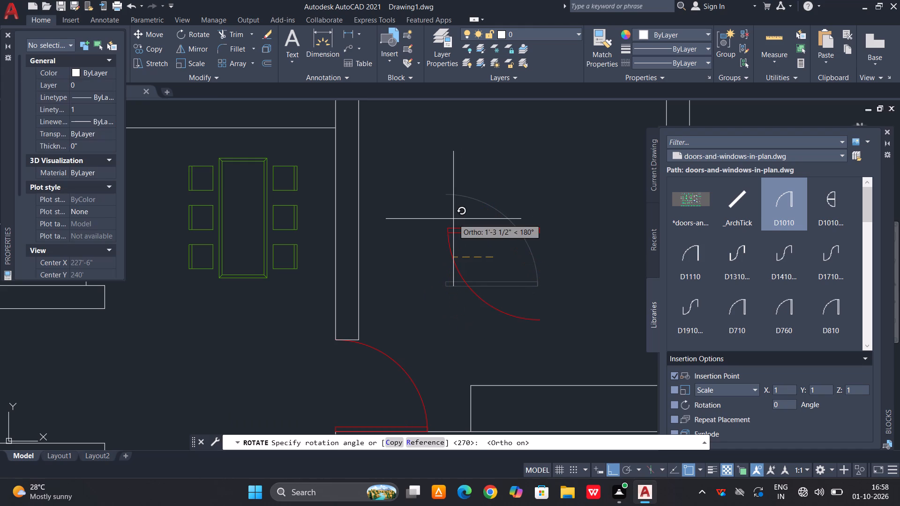
click(453, 219)
Copy the rotated door by its leaf's upper east corner onto the wall corner at the small north room's opening.
drag(546, 213, 539, 224)
click(510, 262)
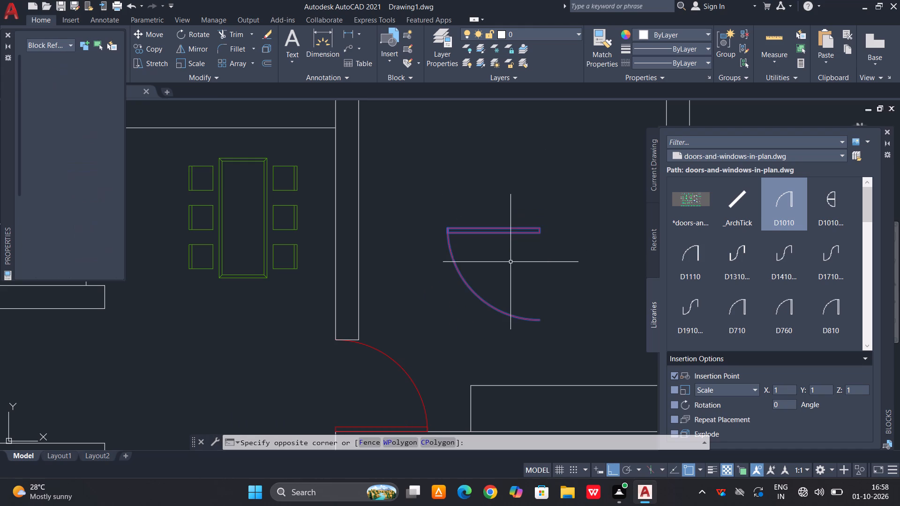
text(co)
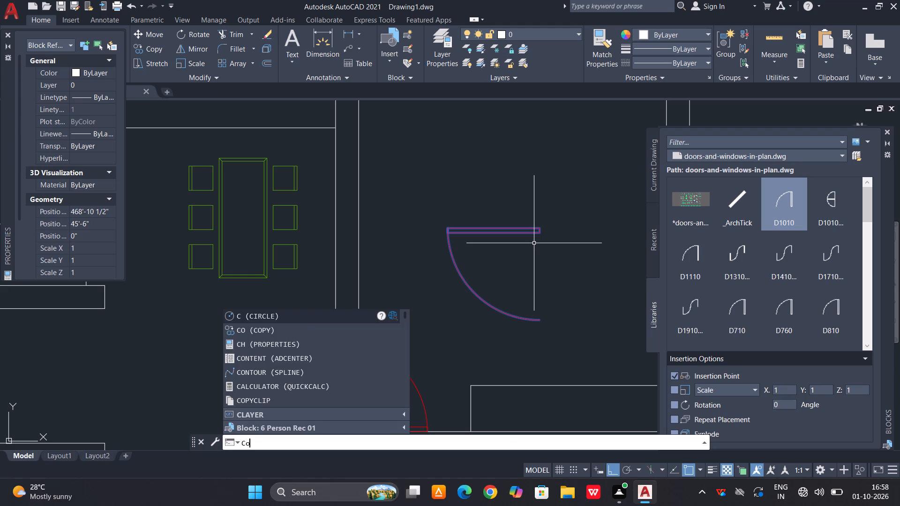
key(space)
scroll(544, 201, up, 2)
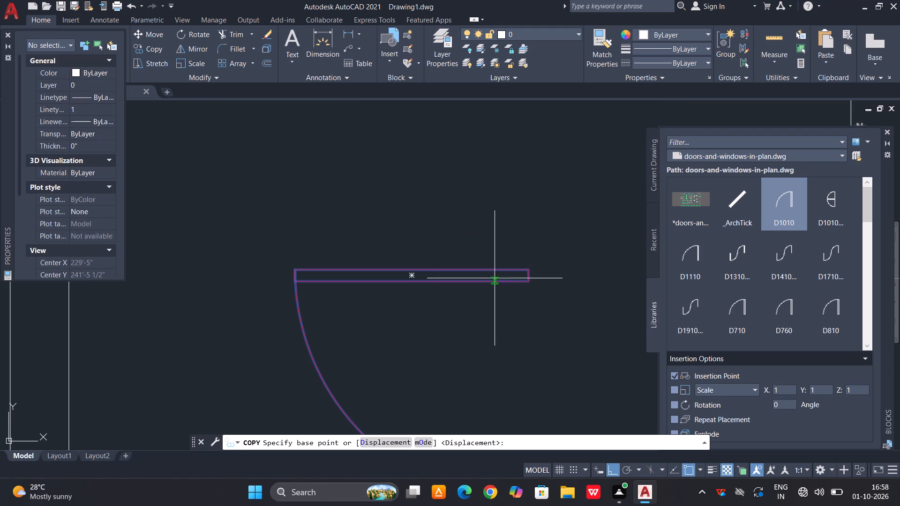
click(528, 270)
scroll(499, 309, down, 5)
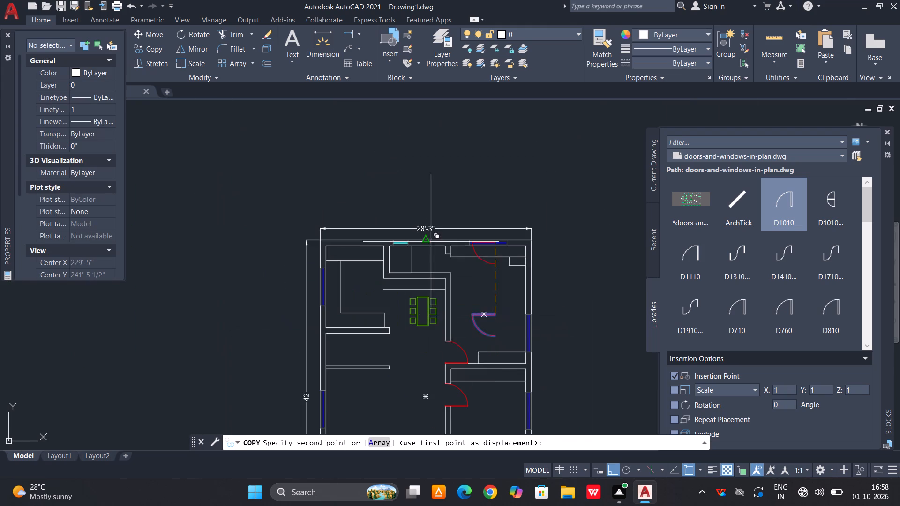
scroll(430, 241, up, 3)
scroll(469, 290, up, 2)
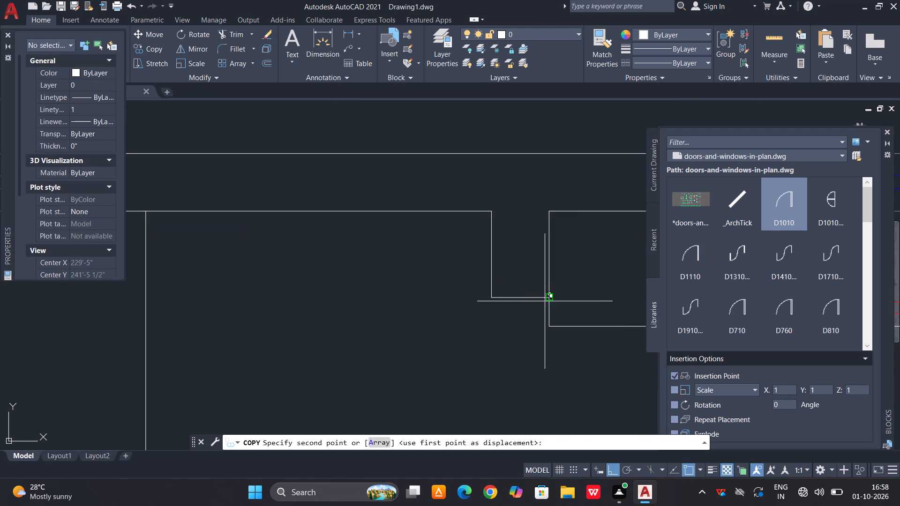
scroll(546, 295, up, 3)
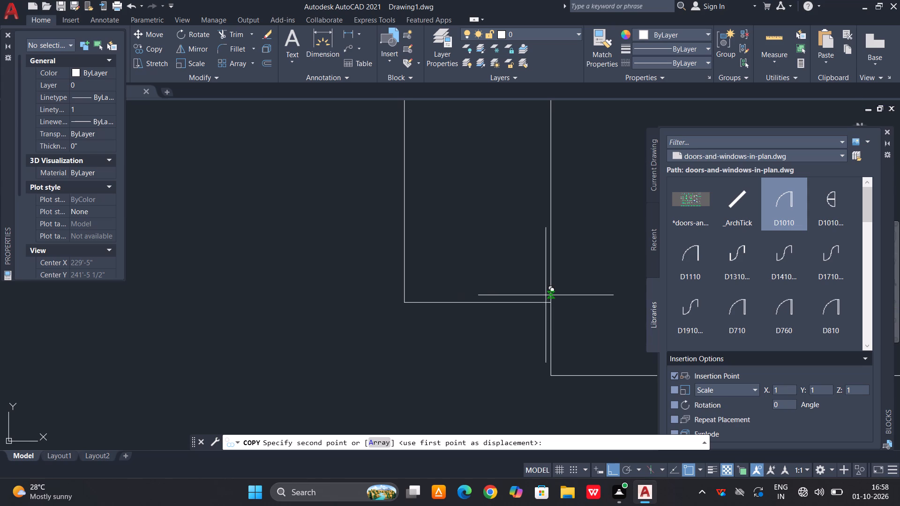
click(548, 304)
scroll(545, 272, down, 3)
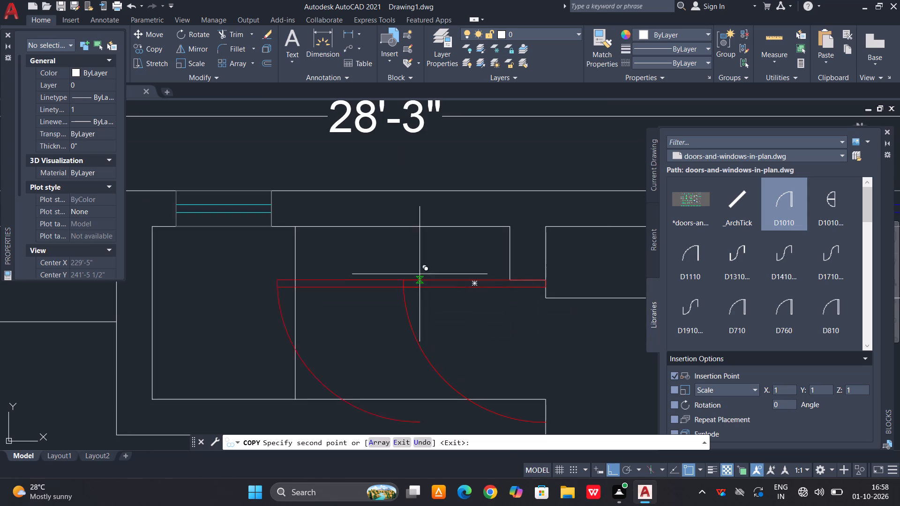
key(Escape)
Scale the new door down to about 0.8 from its leaf's upper east corner so its arc meets the opening's lower wall corner.
click(423, 271)
click(414, 296)
key(s)
key(c)
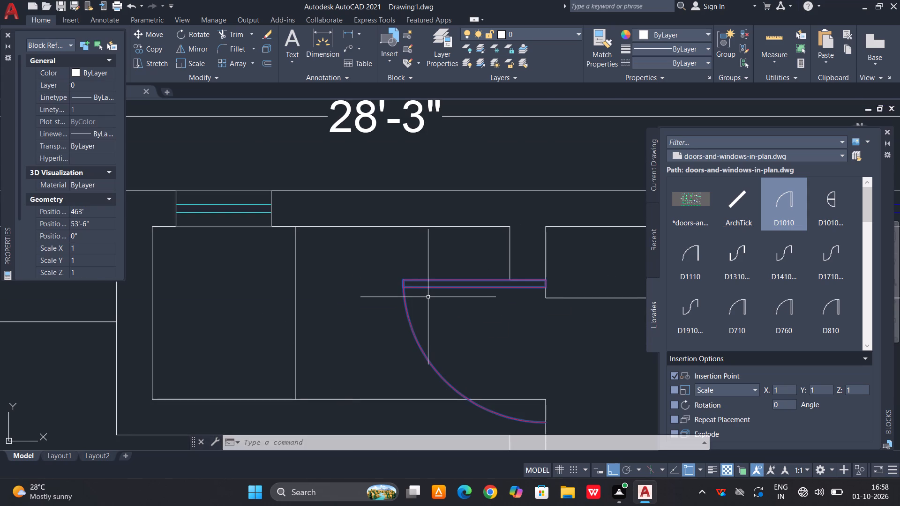
key(space)
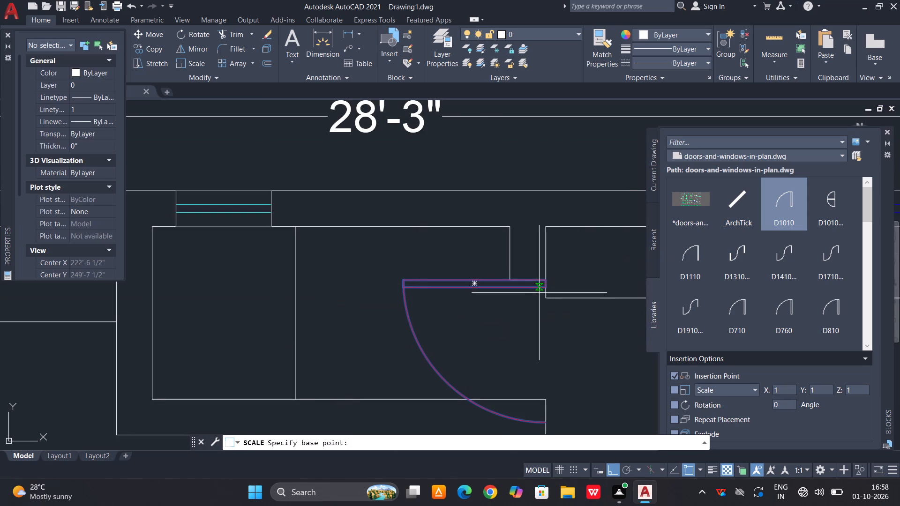
click(544, 278)
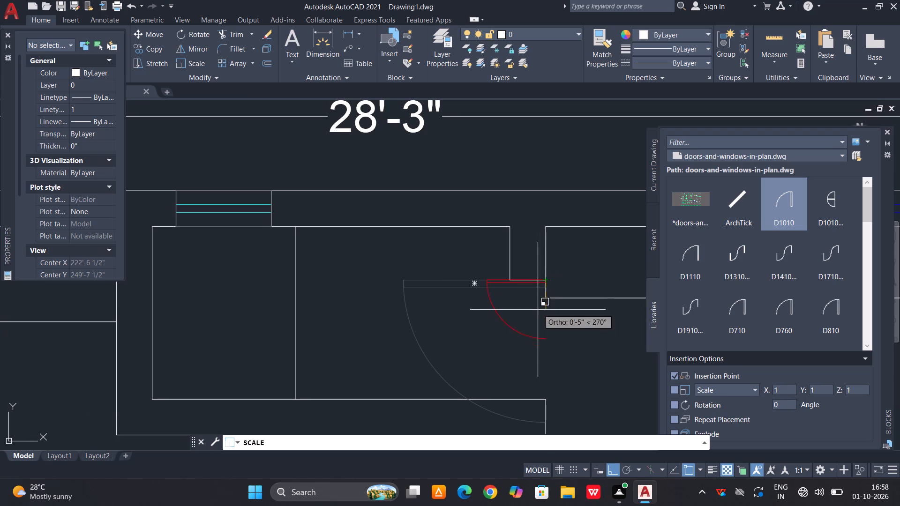
click(535, 340)
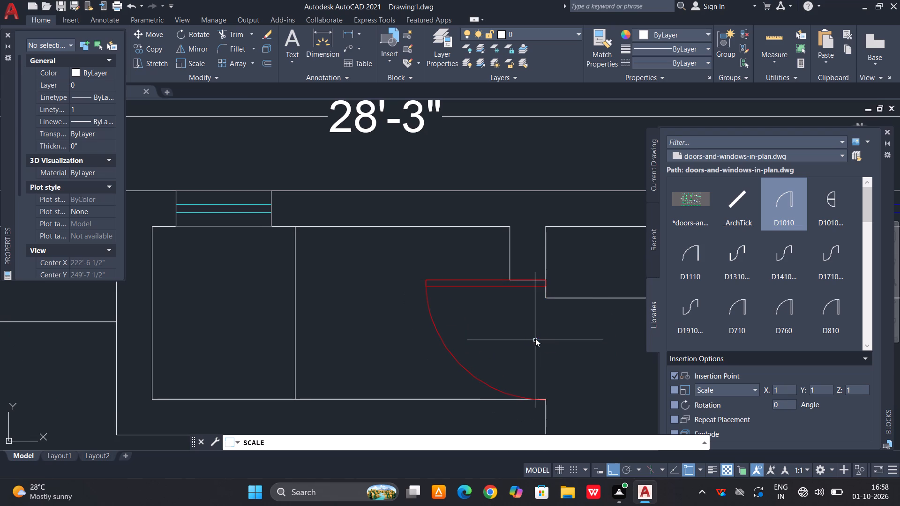
key(Escape)
Copy the scaled-down door to a free spot in the southeast room, above the short partition walls.
click(481, 269)
click(431, 305)
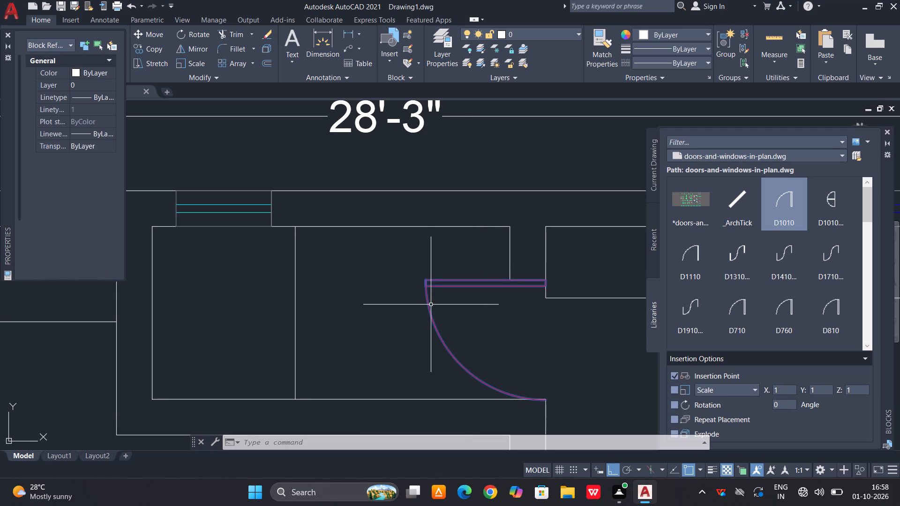
text(co)
key(space)
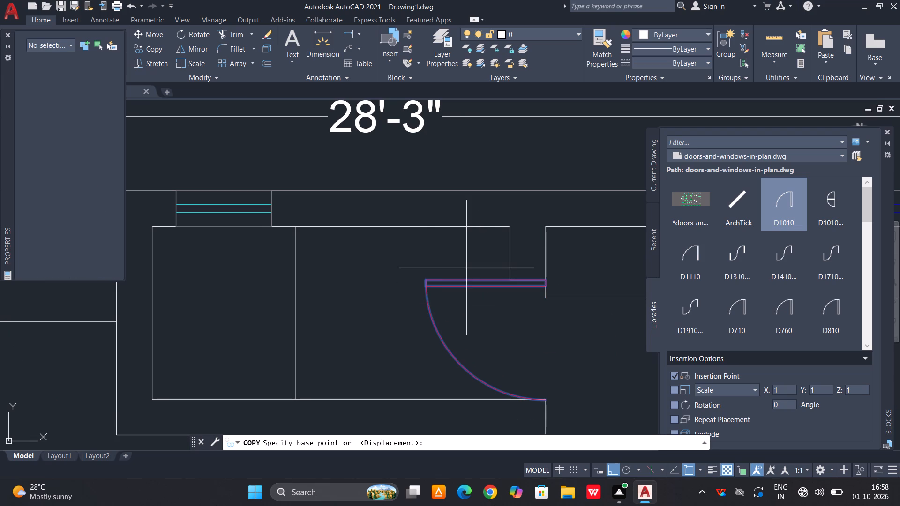
click(473, 290)
scroll(473, 268, down, 4)
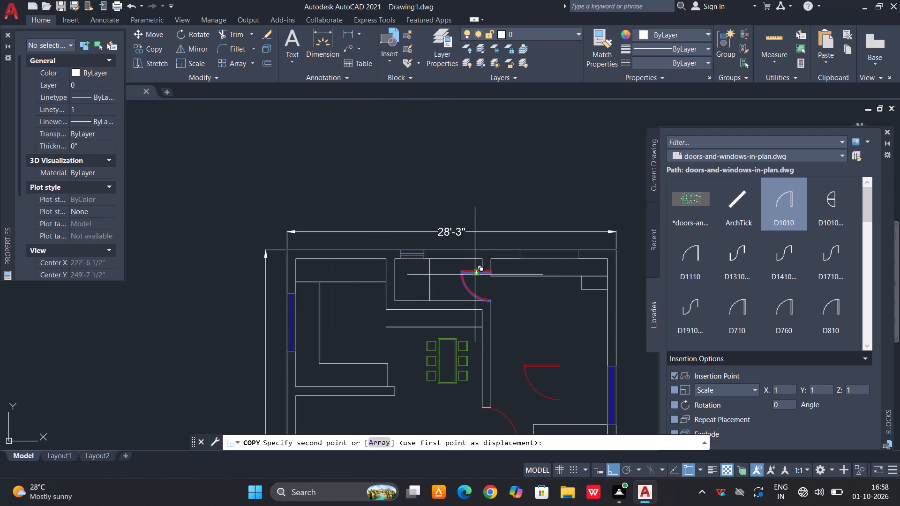
scroll(498, 333, down, 4)
scroll(505, 365, up, 3)
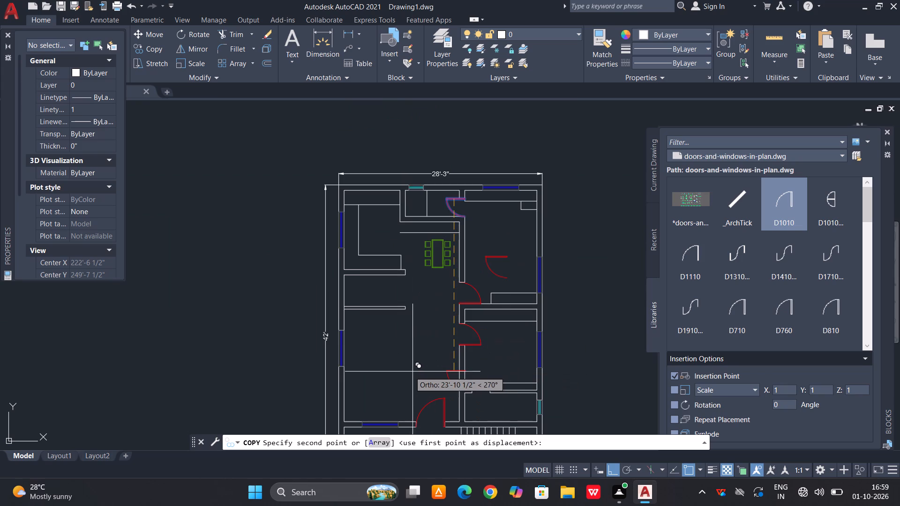
key(F8)
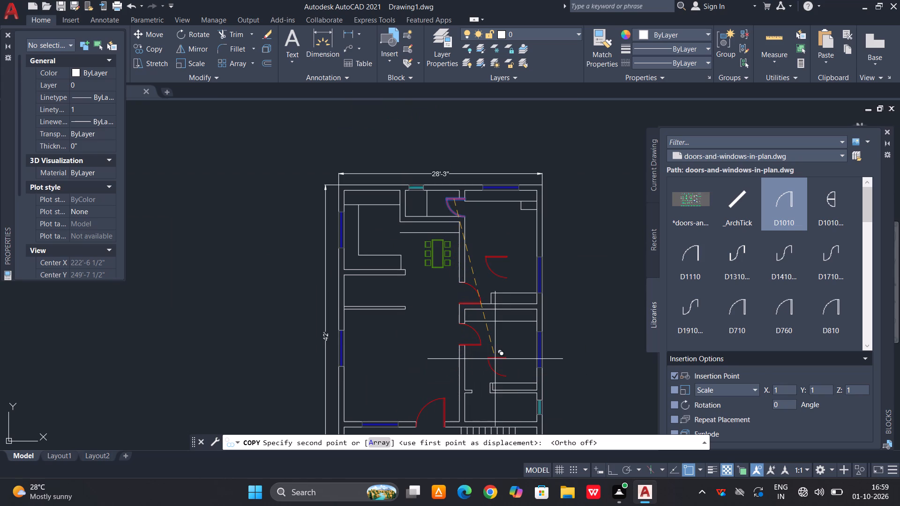
click(495, 359)
key(Escape)
Delete the spare full-size door standing free in the northeast room.
drag(505, 248, 500, 253)
click(491, 268)
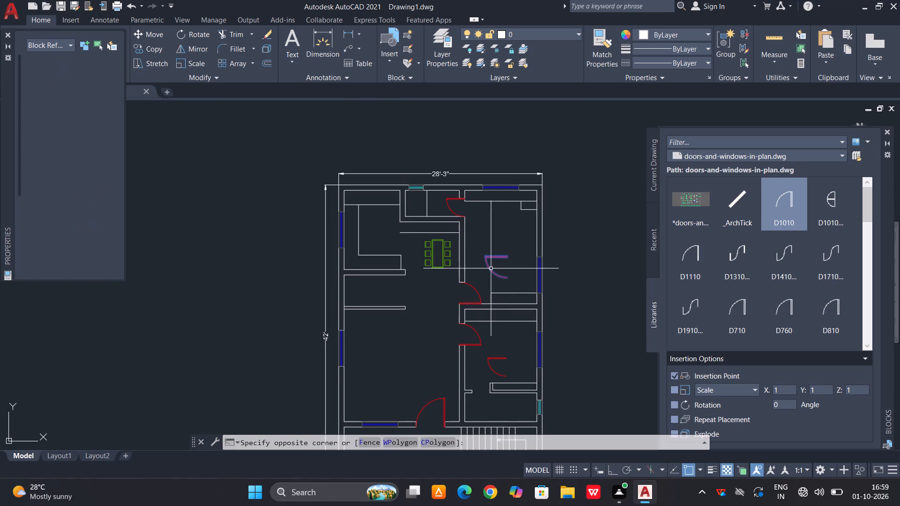
key(Delete)
Rotate the small door in the southeast room by 90° so its leaf stands vertical.
scroll(514, 252, down, 2)
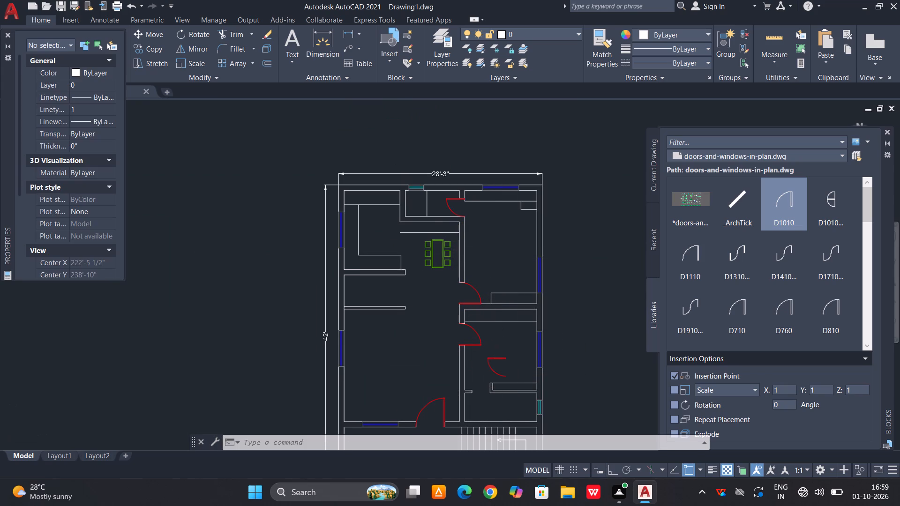
scroll(496, 361, up, 2)
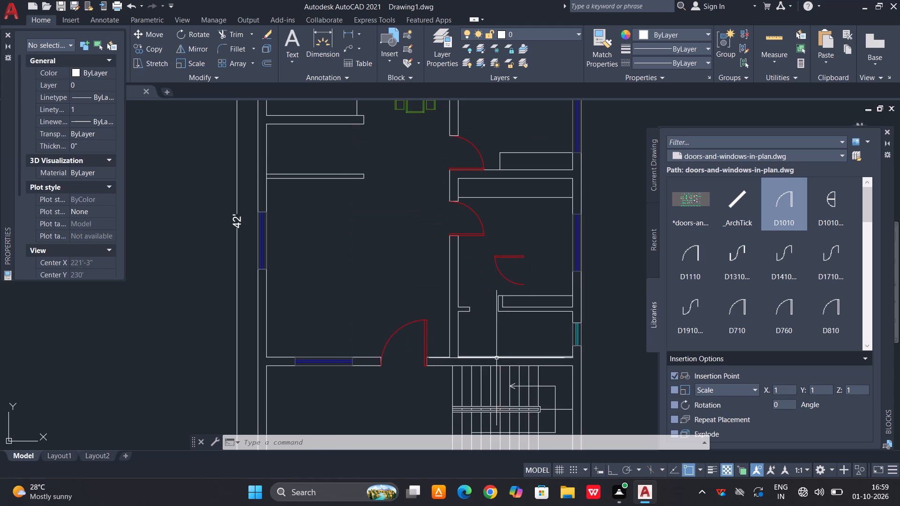
click(522, 253)
click(491, 276)
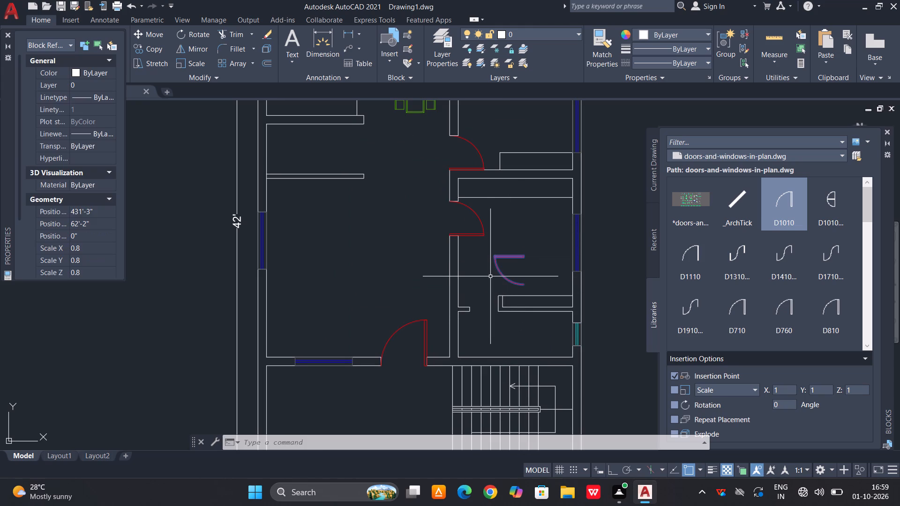
text(ro)
key(space)
click(535, 252)
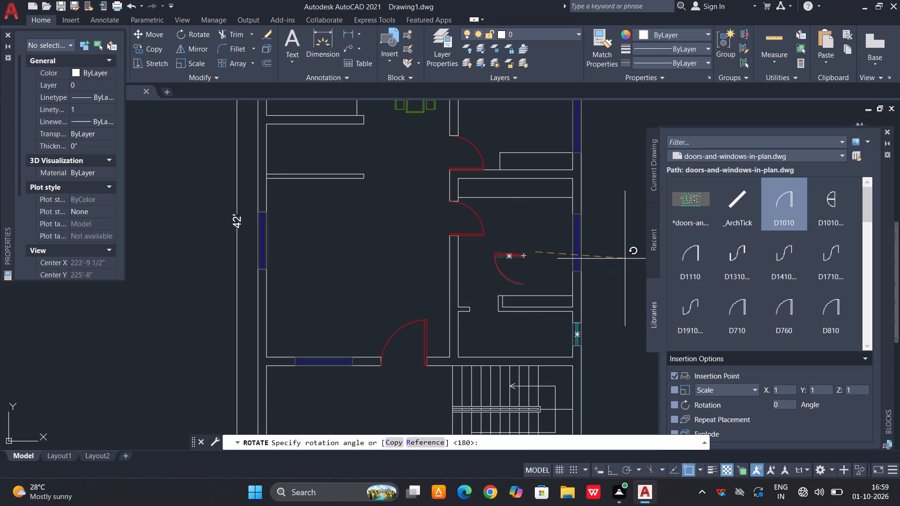
key(F8)
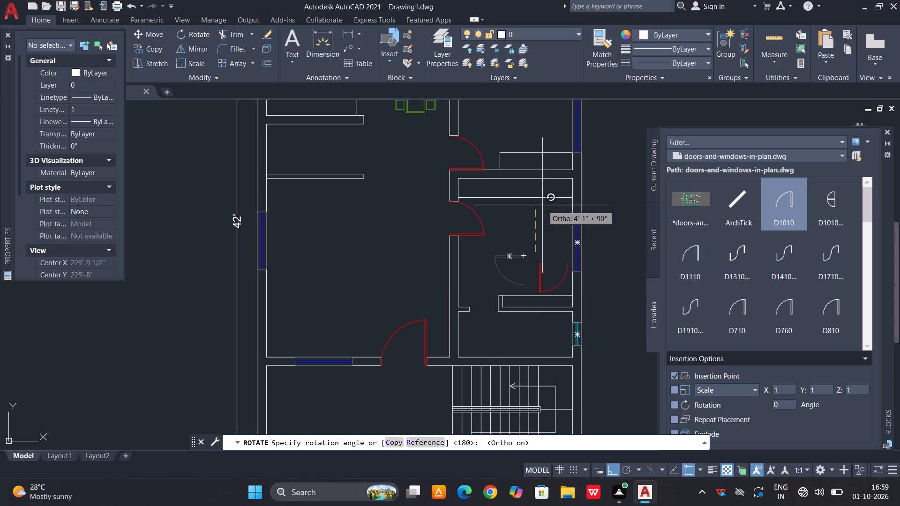
click(542, 205)
Move the small door into the opening between the southeast room's short partition walls, its leaf's upper west corner on the west stub's upper end corner.
scroll(546, 277, up, 1)
drag(547, 238, 543, 243)
click(514, 274)
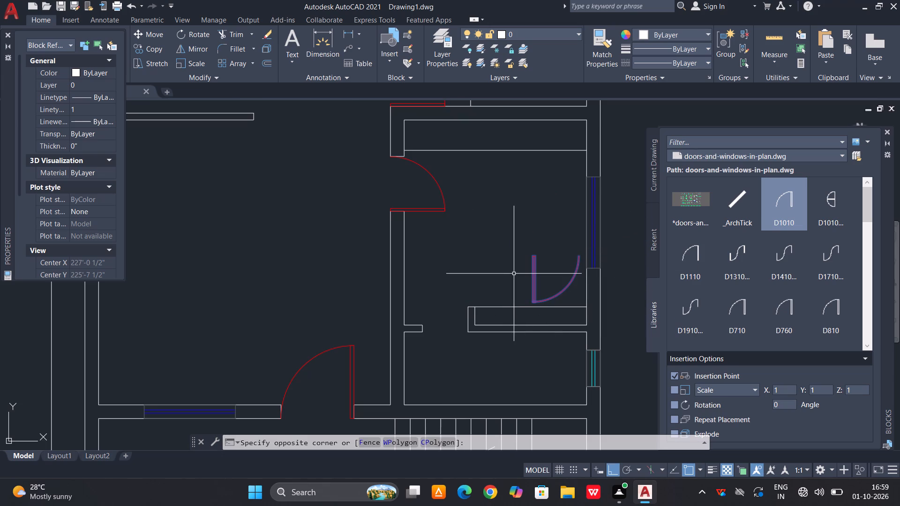
key(m)
key(space)
scroll(523, 253, up, 3)
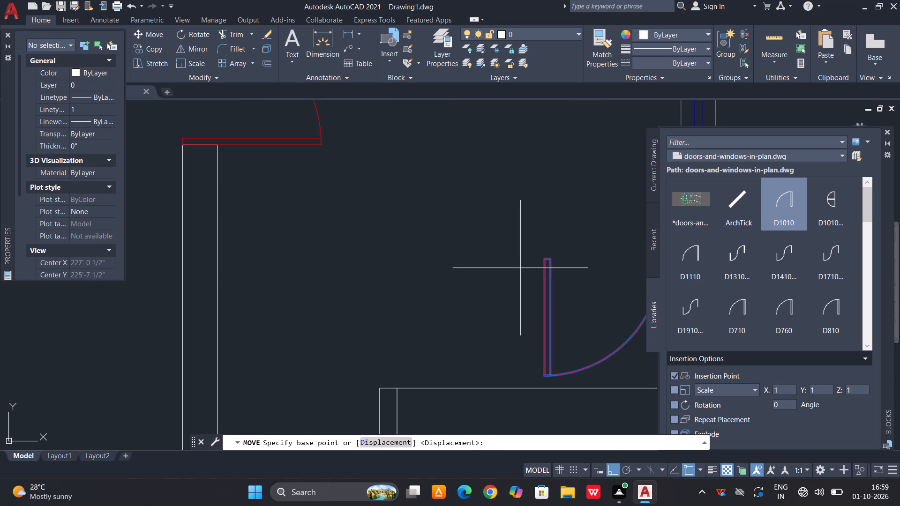
click(543, 261)
scroll(535, 245, down, 3)
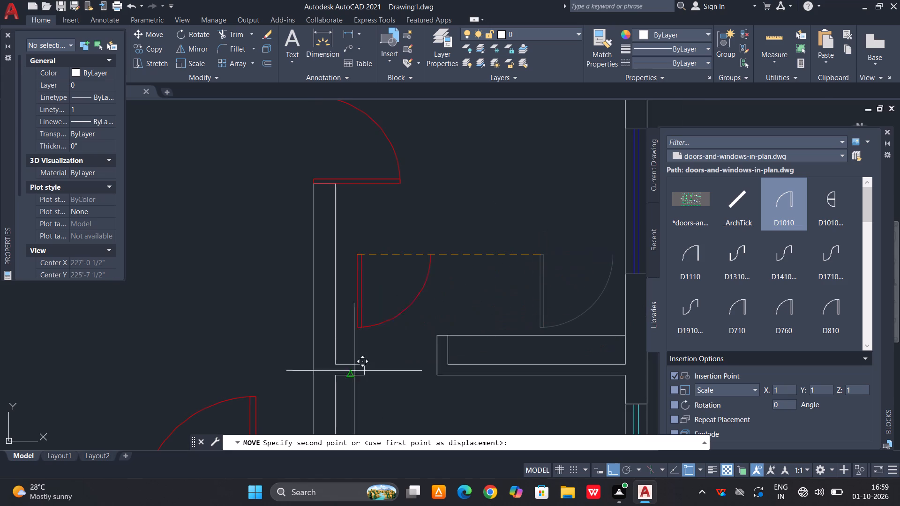
scroll(345, 379, up, 1)
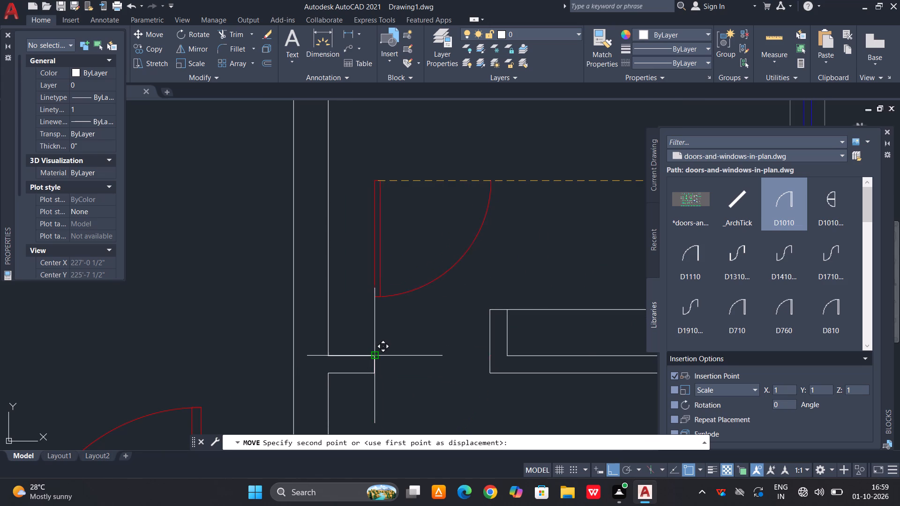
click(375, 358)
scroll(450, 347, down, 2)
scroll(485, 325, down, 1)
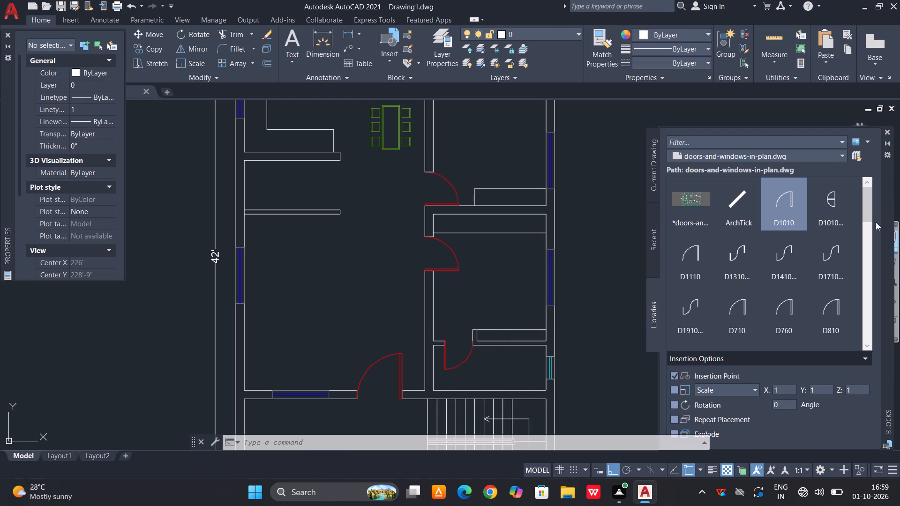
Load beds_plan.dwg from Downloads as the block library.
click(855, 154)
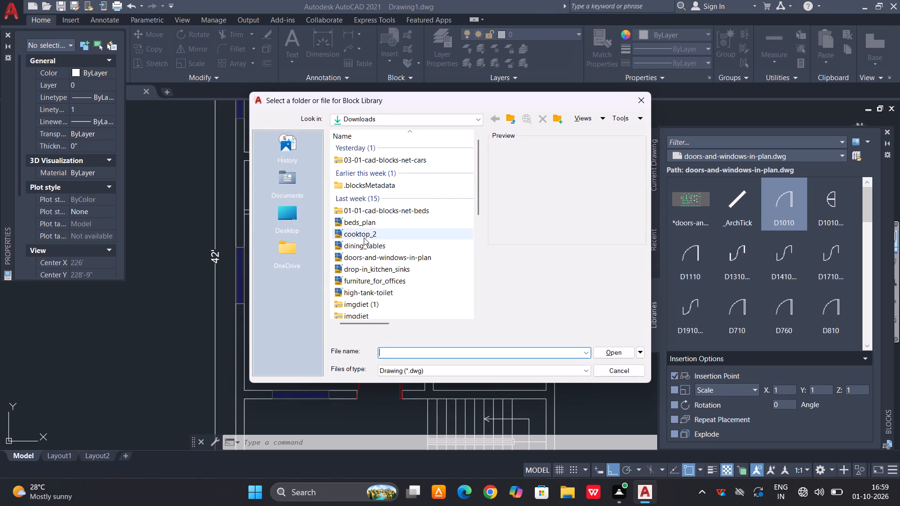
click(372, 225)
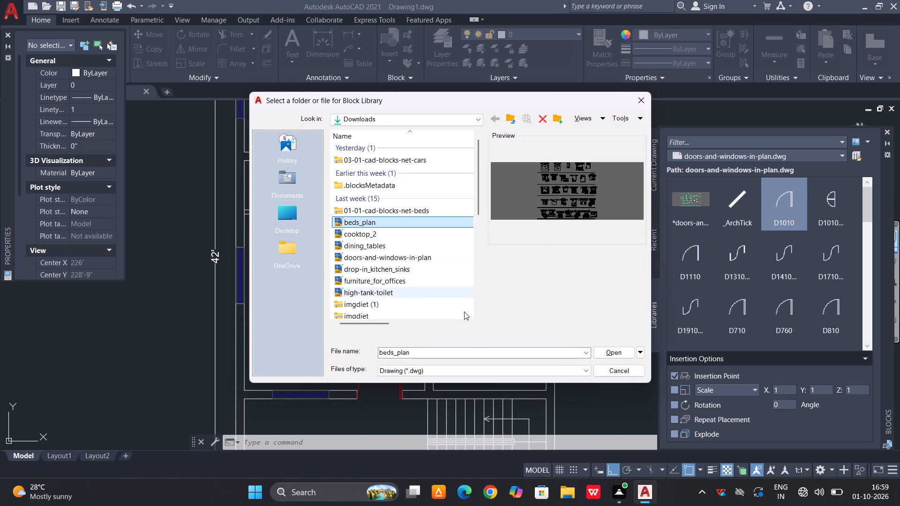
click(620, 351)
scroll(459, 349, down, 3)
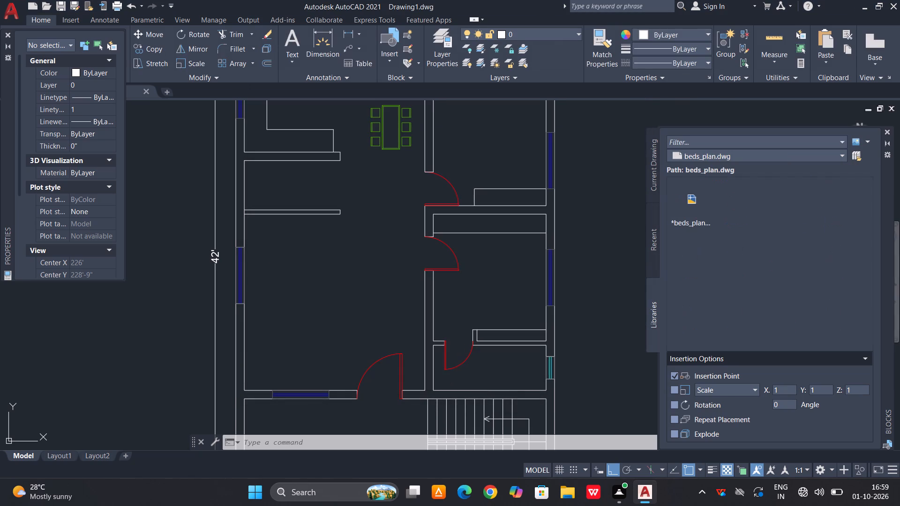
middle_drag(524, 281, 486, 277)
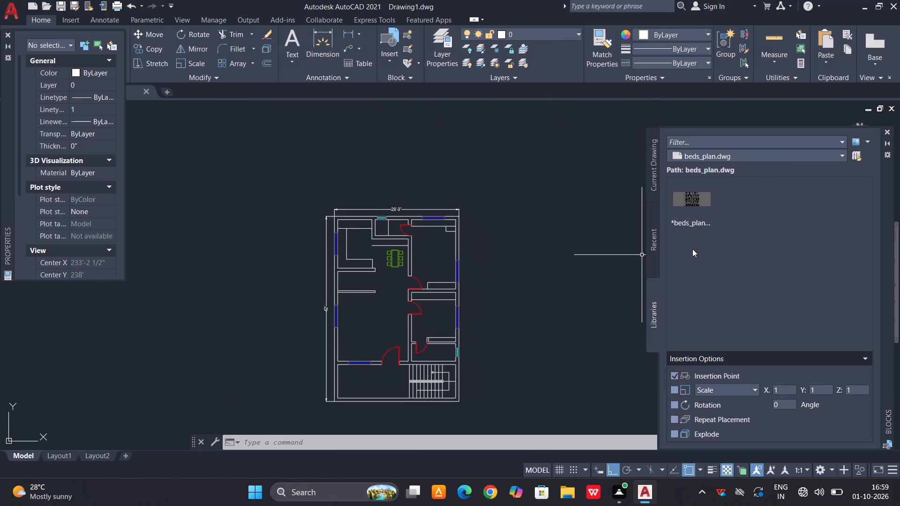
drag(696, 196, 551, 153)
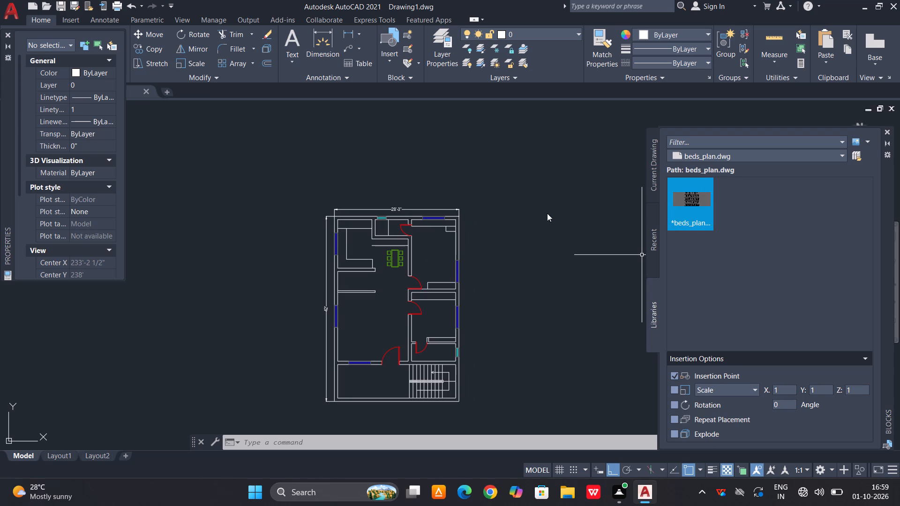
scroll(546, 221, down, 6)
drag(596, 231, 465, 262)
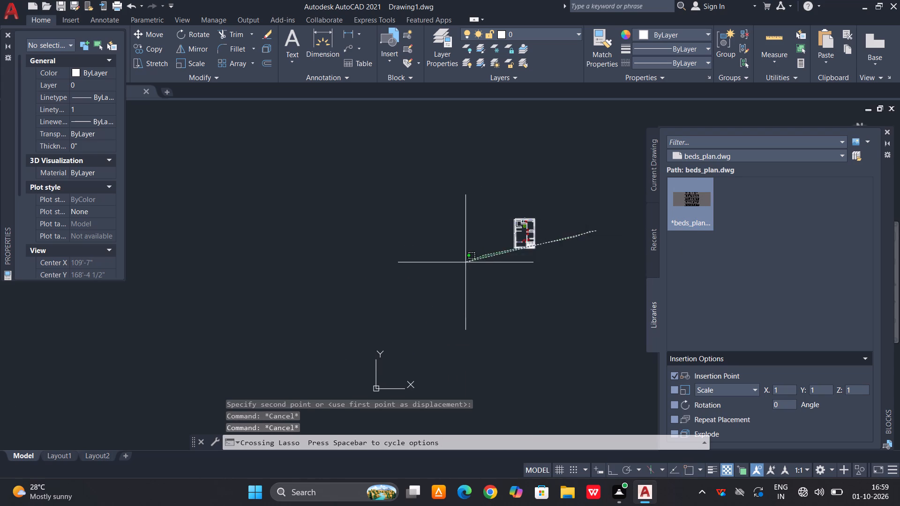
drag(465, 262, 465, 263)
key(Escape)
Insert the whole beds_plan drawing in the free space northeast of the floor plan.
scroll(556, 233, up, 2)
scroll(499, 223, up, 1)
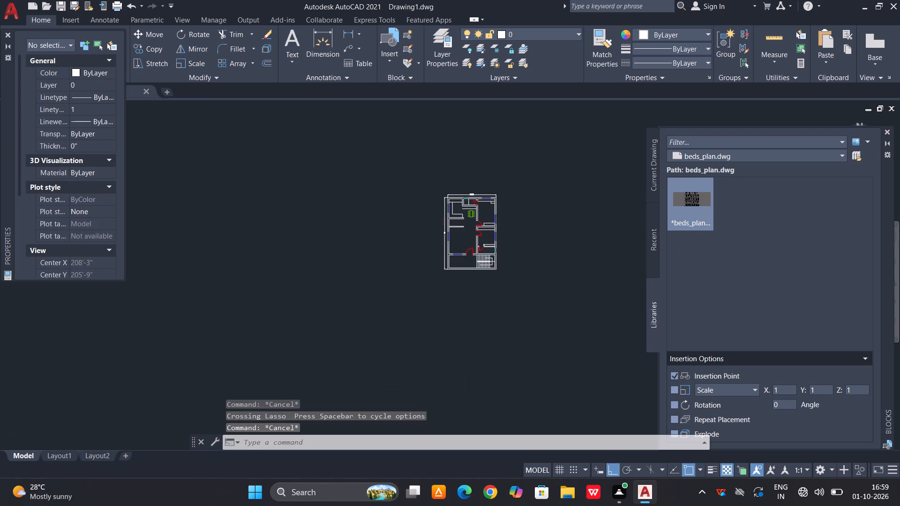
scroll(499, 223, up, 1)
middle_drag(512, 210, 403, 288)
drag(691, 204, 646, 188)
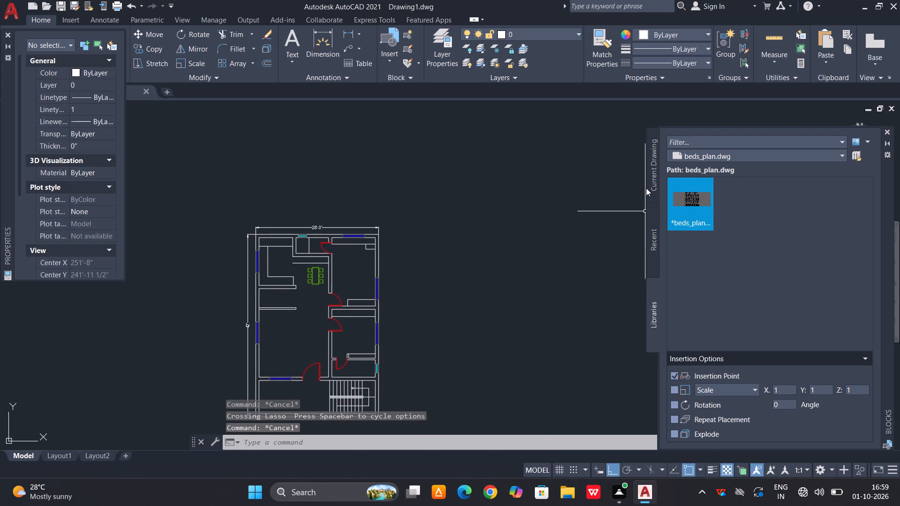
drag(646, 188, 548, 171)
scroll(530, 222, down, 5)
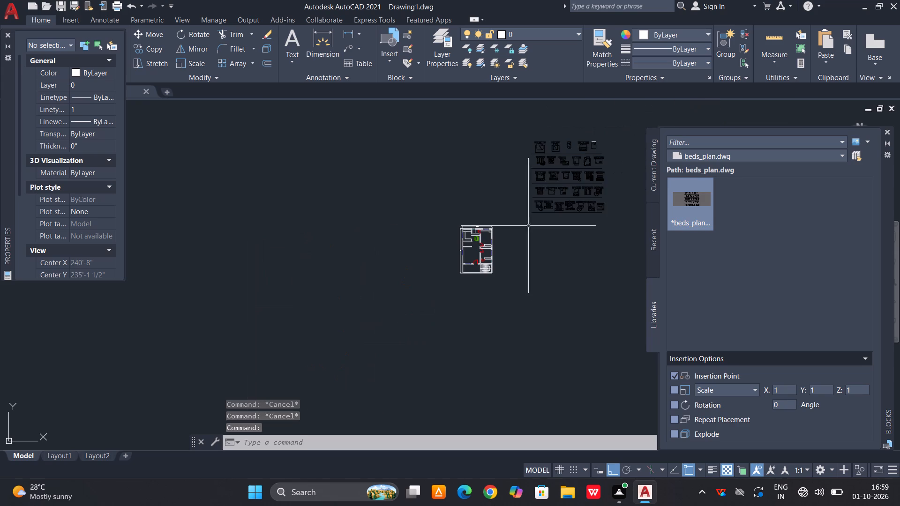
Explode the inserted beds_plan block.
click(588, 165)
text(x)
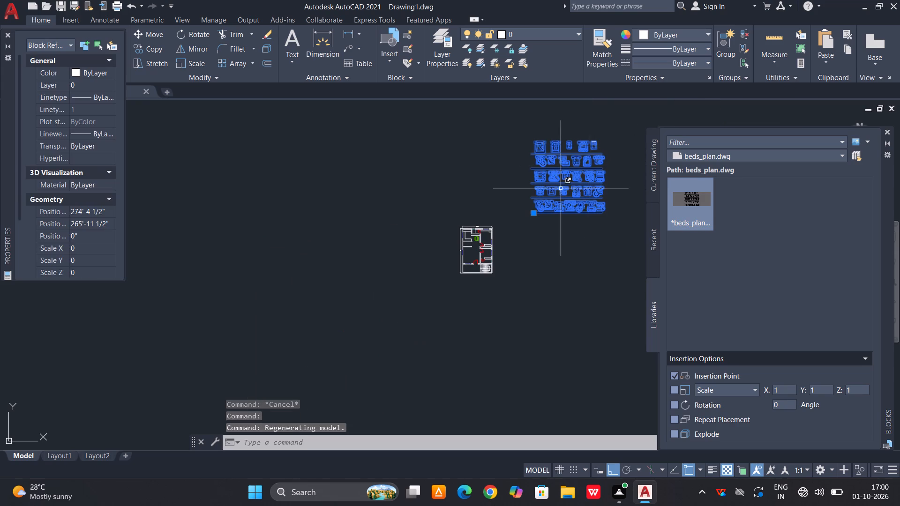
key(space)
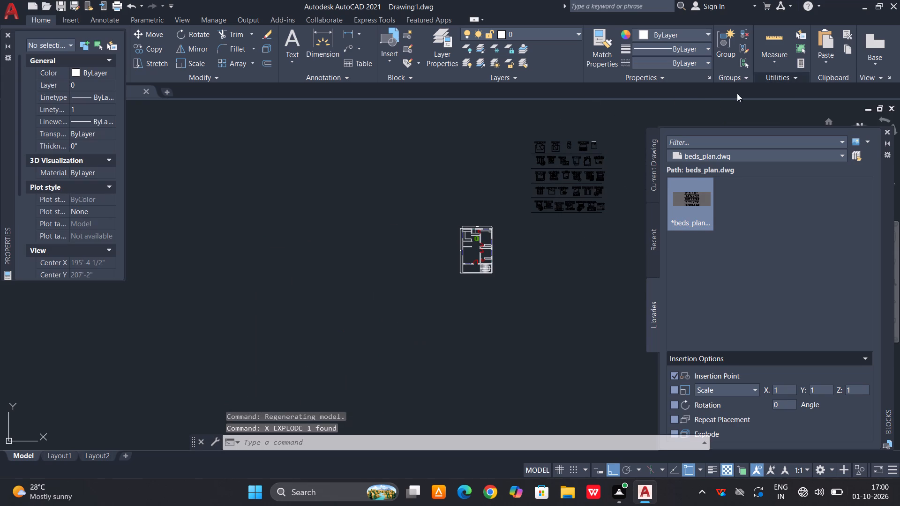
Move the top-row double bed with two bedside tables and a patterned rug, using free movement, to the empty space just above the floor plan.
scroll(603, 134, up, 5)
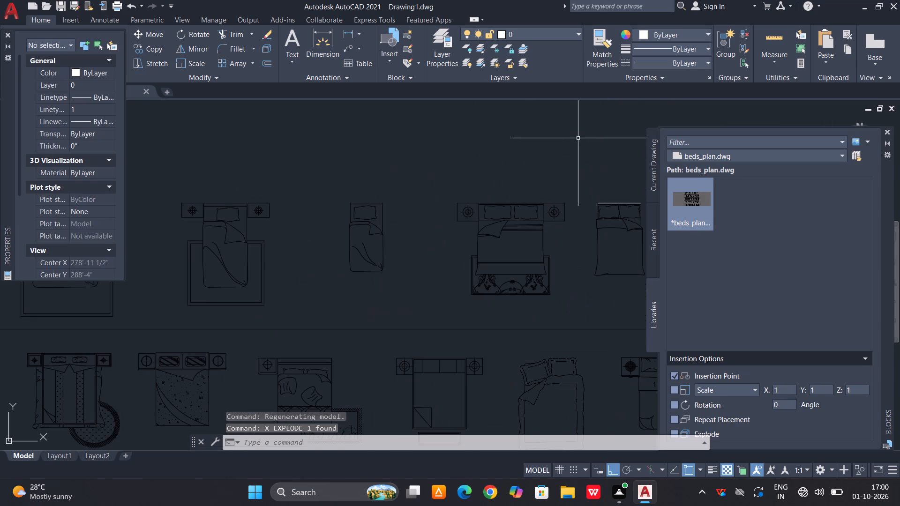
click(579, 180)
click(431, 306)
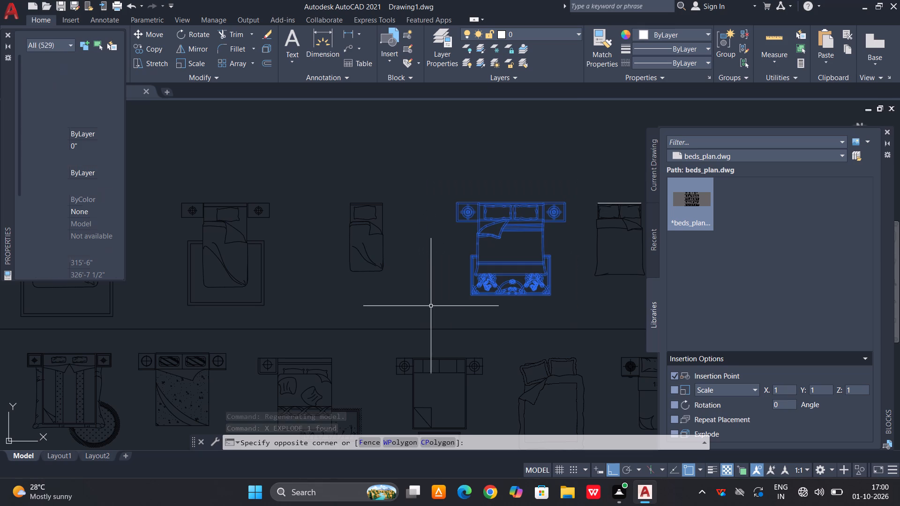
key(m)
key(space)
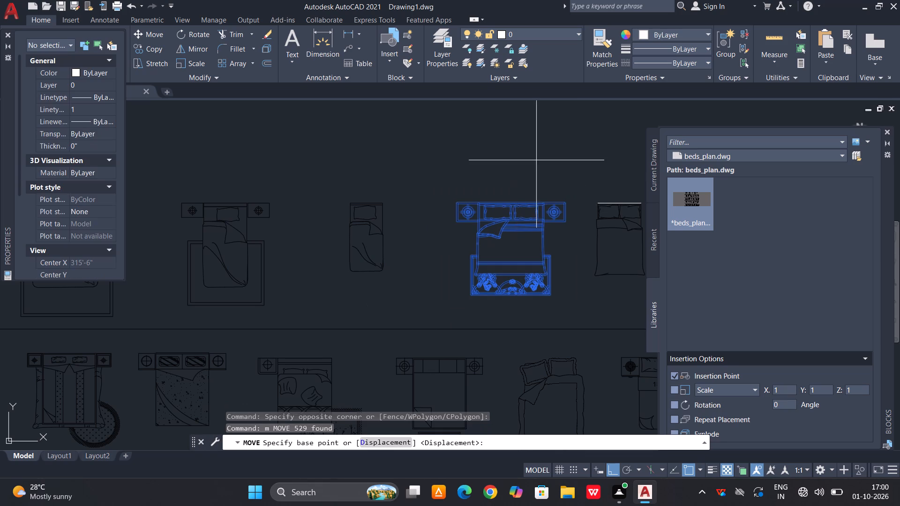
click(511, 203)
scroll(534, 184, down, 6)
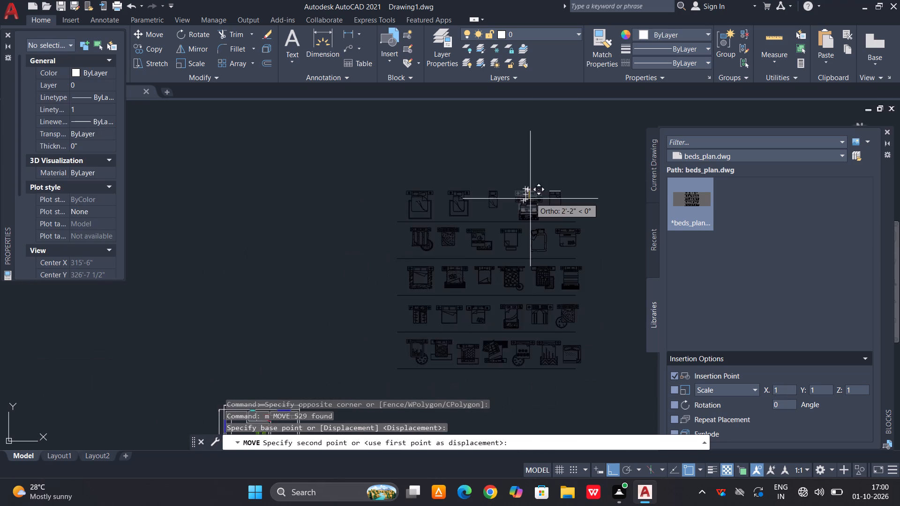
key(F8)
scroll(404, 293, up, 3)
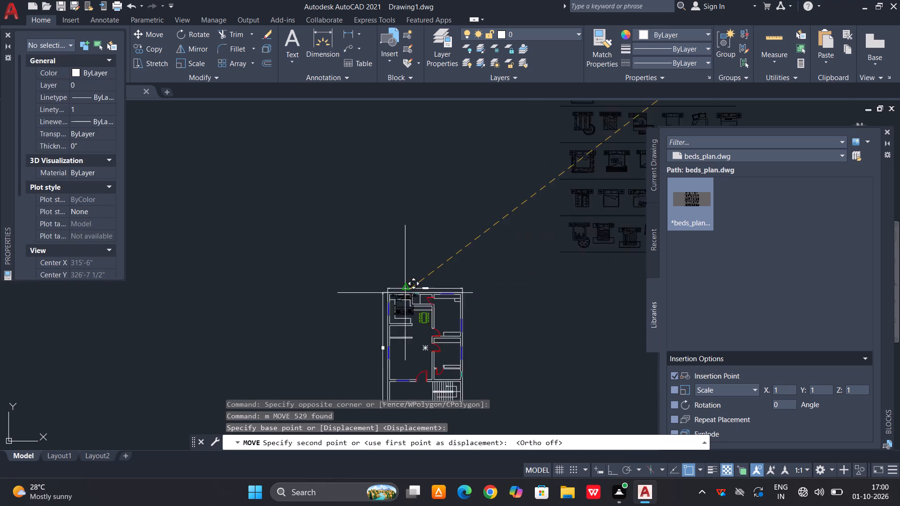
scroll(405, 293, up, 1)
click(420, 187)
key(Escape)
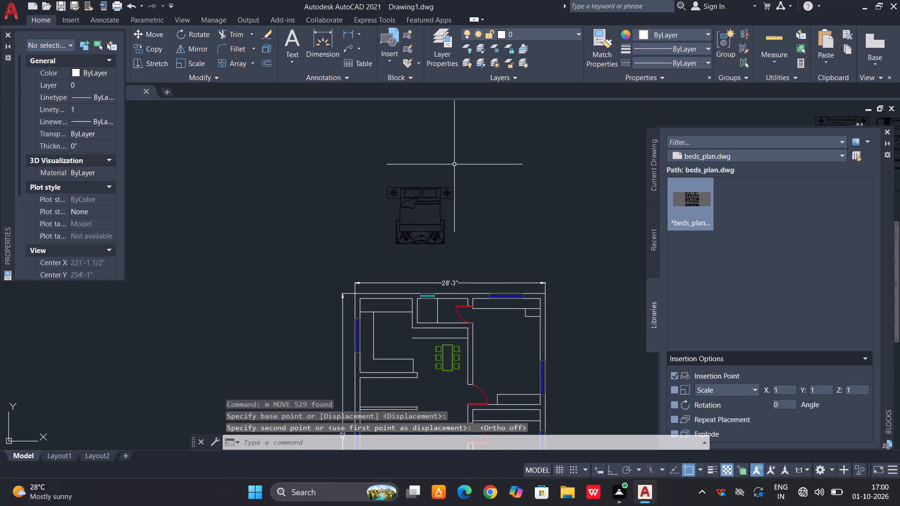
Set the colour of the whole double bed set above the plan to Color 72.
click(455, 164)
click(382, 254)
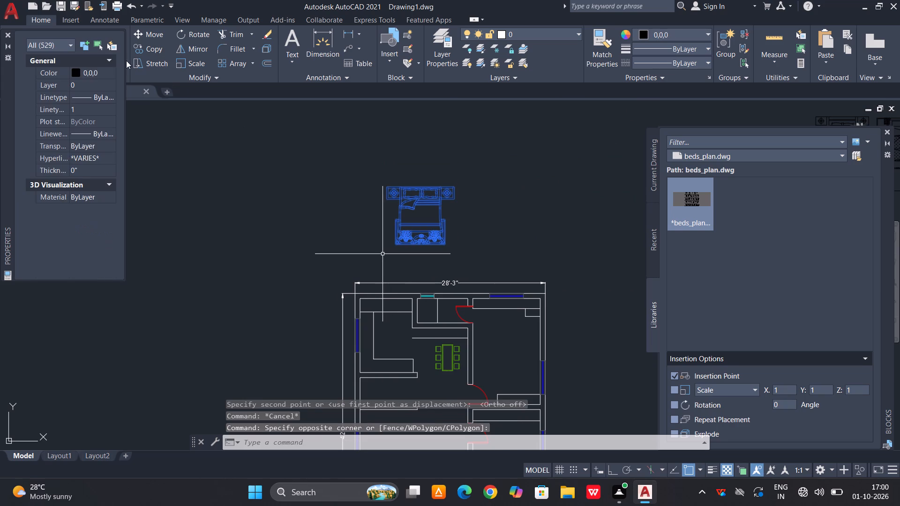
click(108, 74)
click(108, 74)
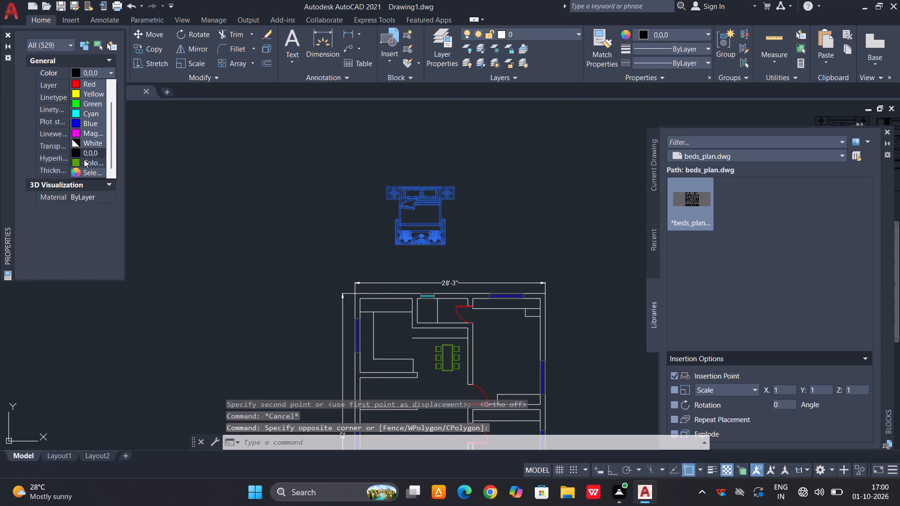
click(84, 159)
key(Escape)
scroll(434, 219, up, 3)
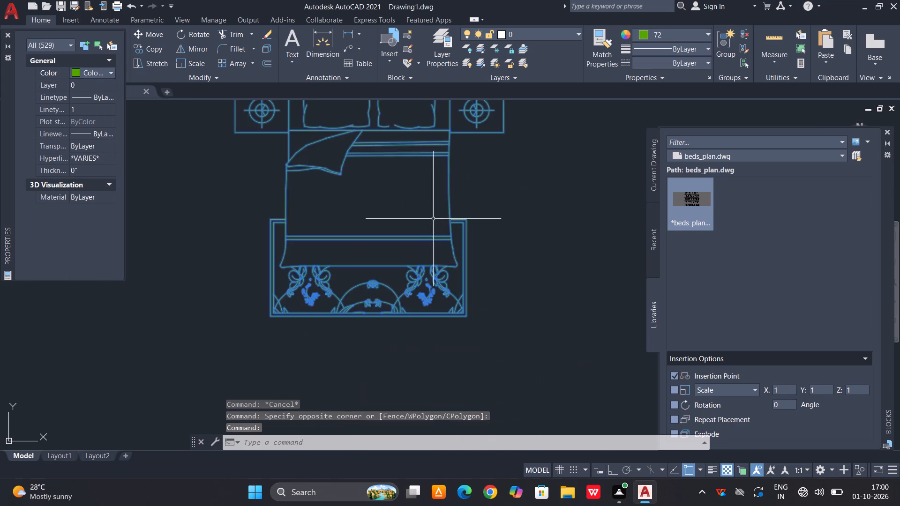
key(Escape)
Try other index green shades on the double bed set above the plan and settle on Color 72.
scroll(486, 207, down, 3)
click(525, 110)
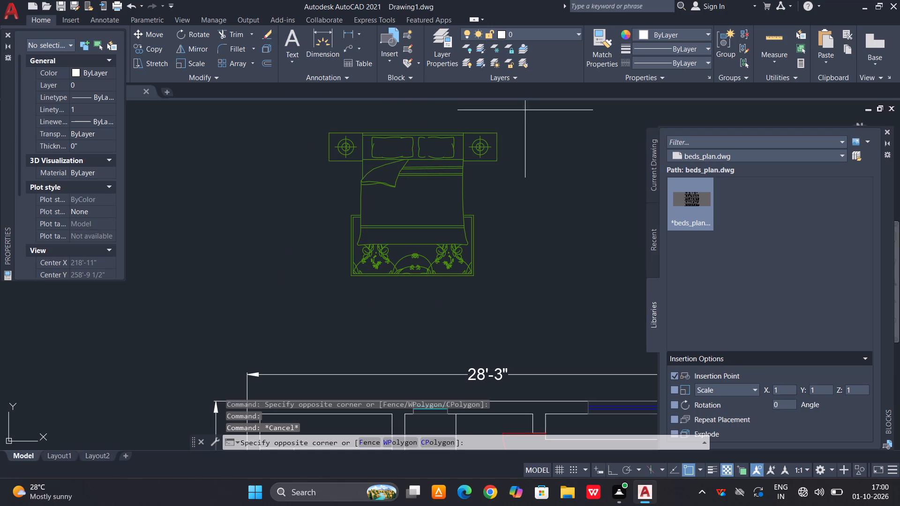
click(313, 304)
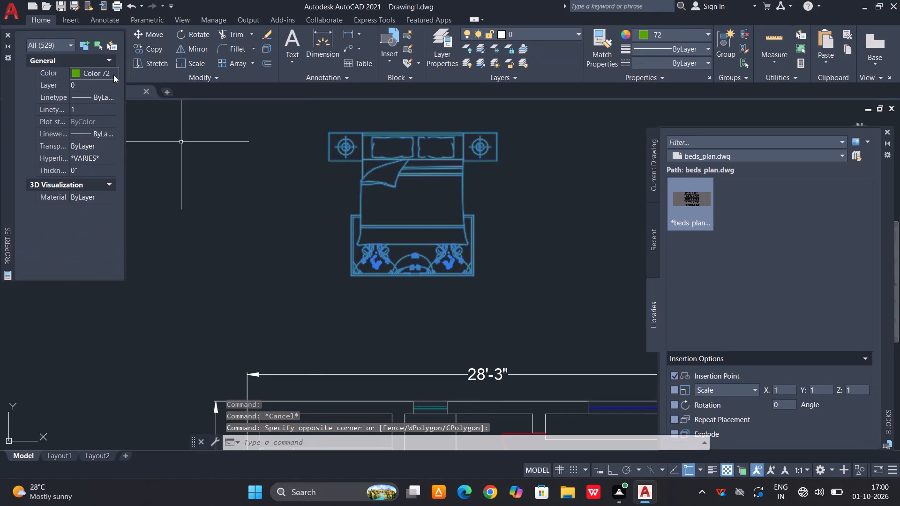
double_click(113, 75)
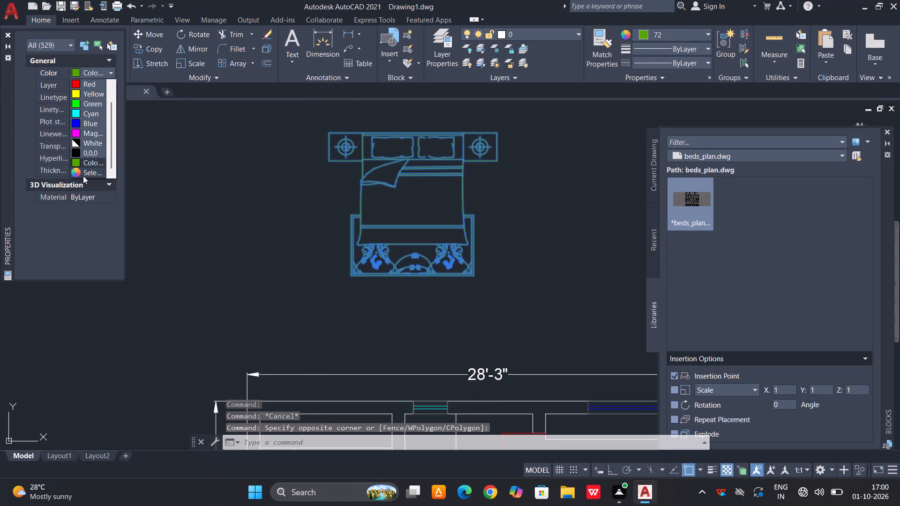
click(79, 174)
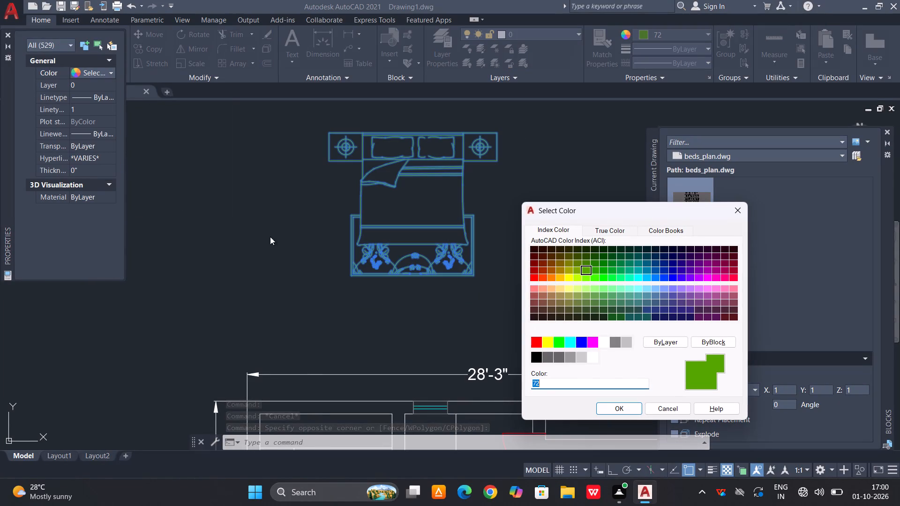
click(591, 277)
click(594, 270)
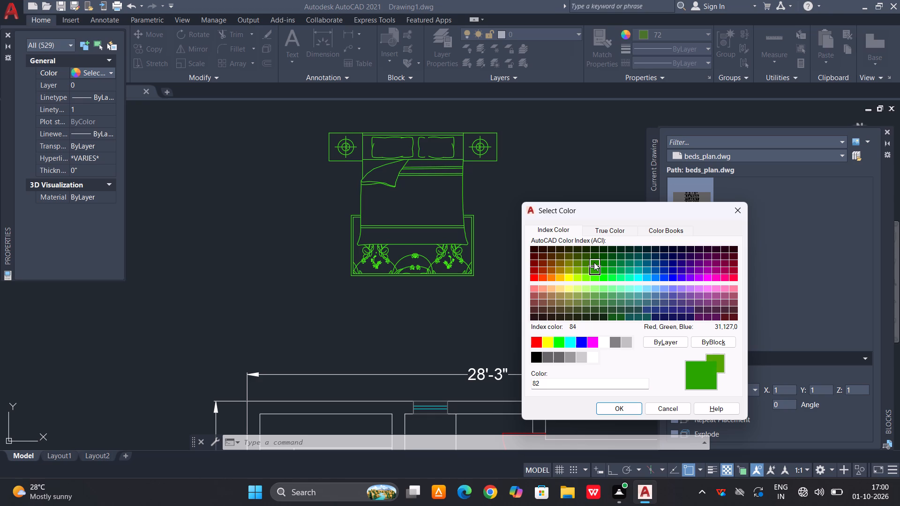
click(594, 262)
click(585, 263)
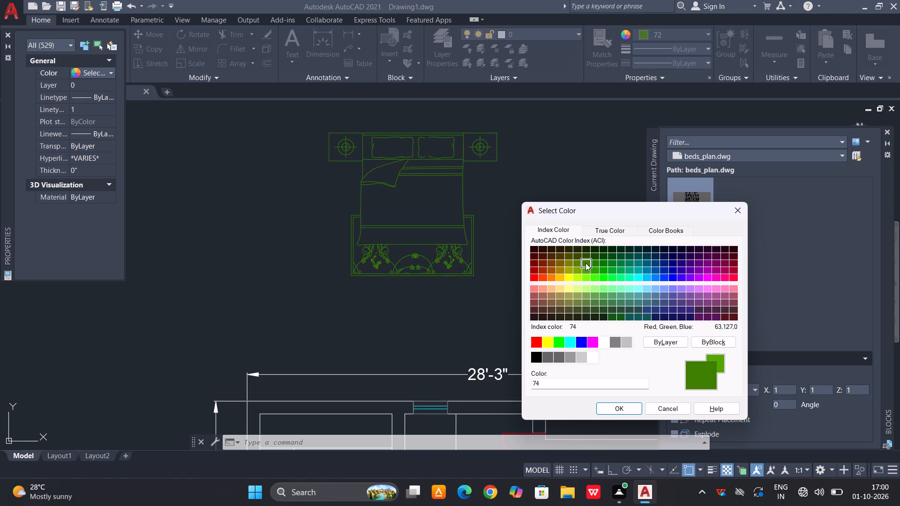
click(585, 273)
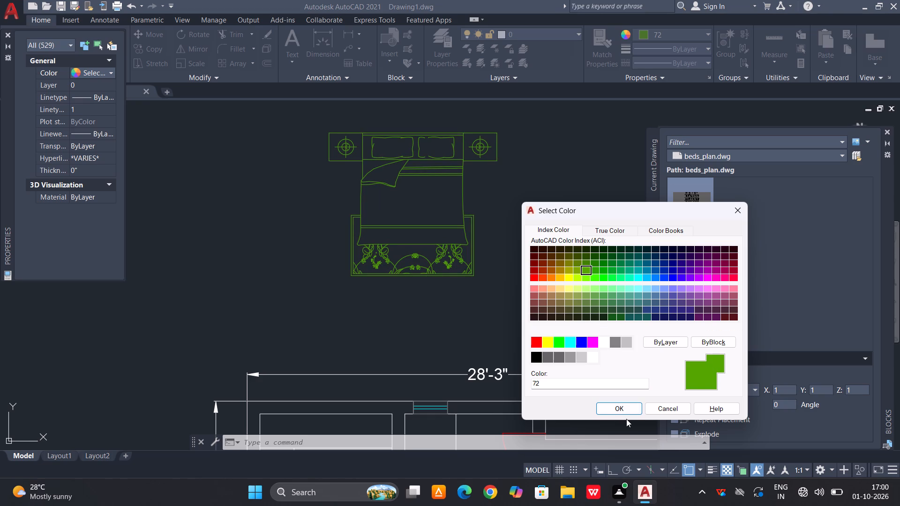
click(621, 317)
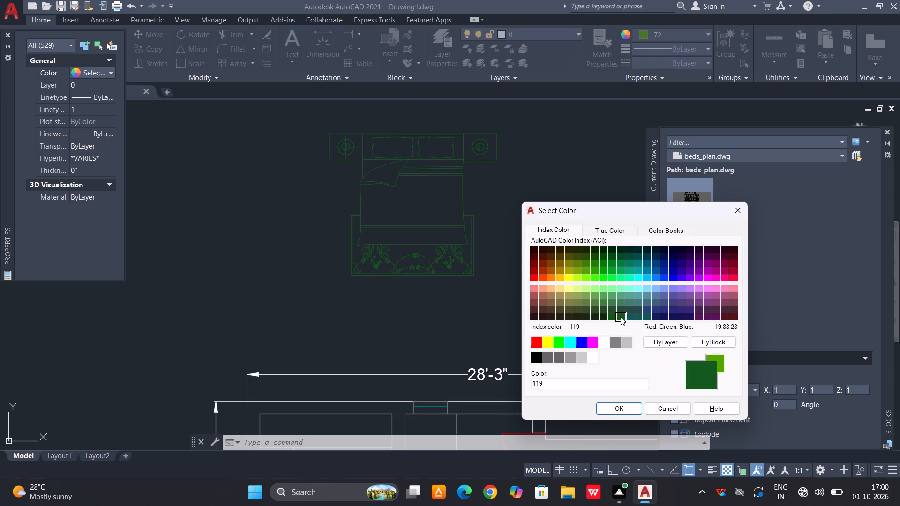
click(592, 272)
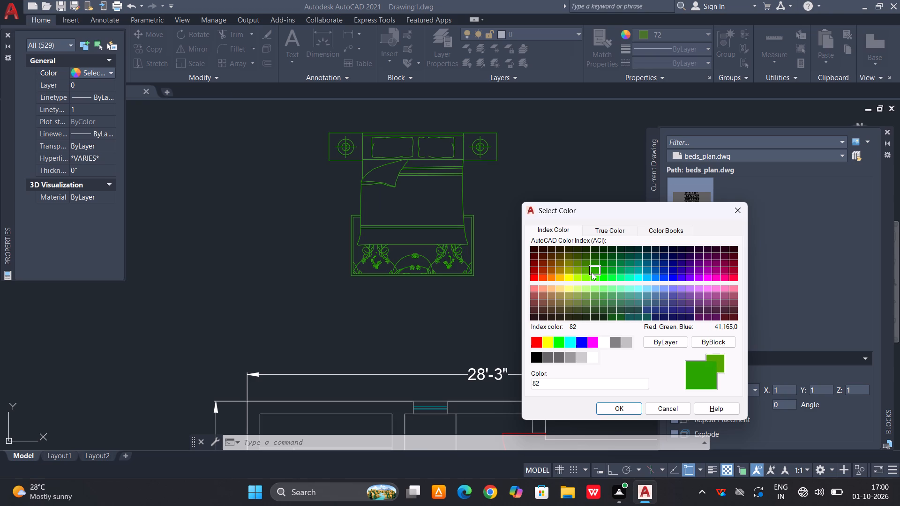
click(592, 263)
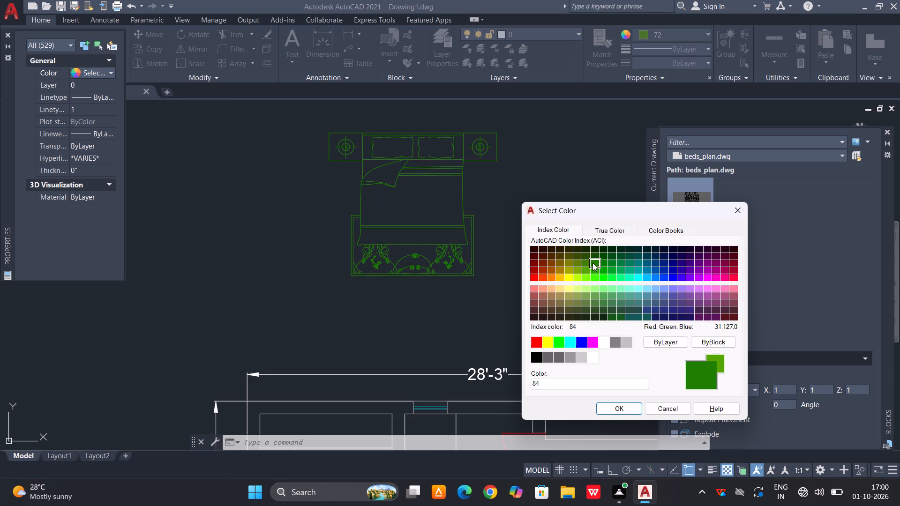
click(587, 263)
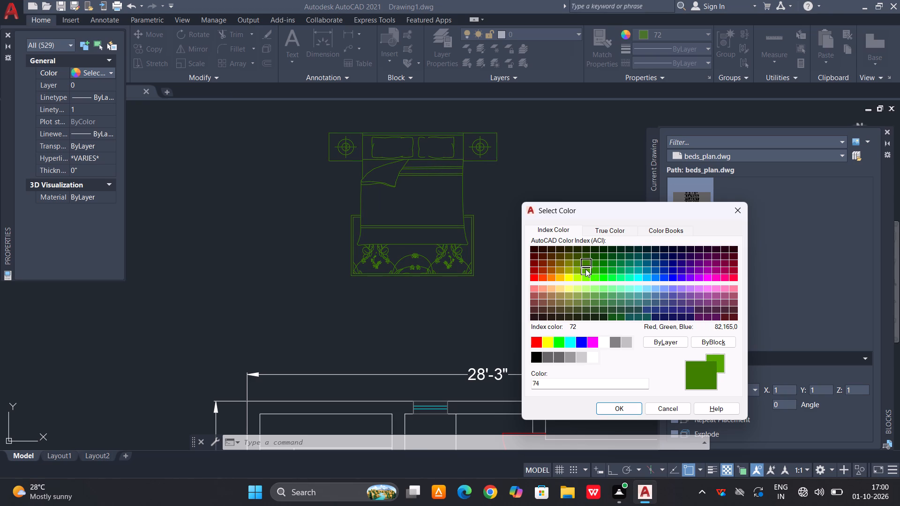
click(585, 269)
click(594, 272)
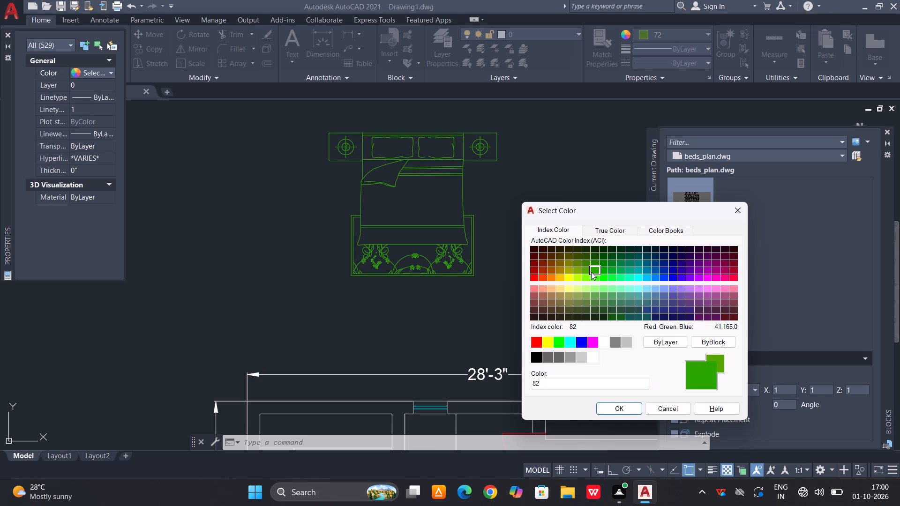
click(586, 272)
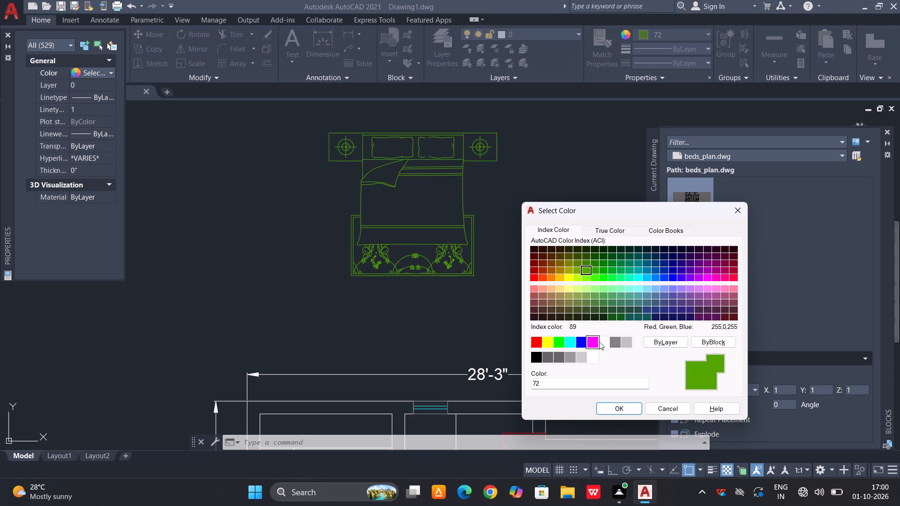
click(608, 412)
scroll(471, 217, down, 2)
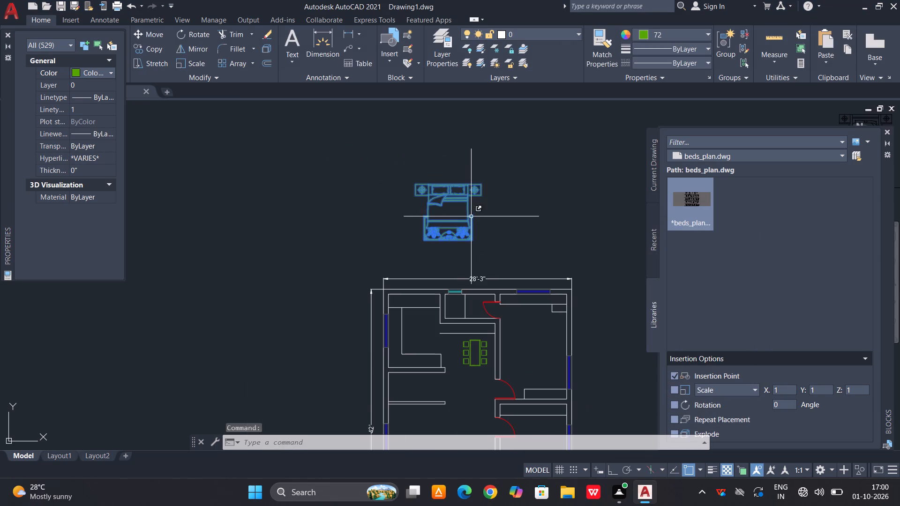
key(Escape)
Match the dining table's properties to those of the double bed set above the plan.
scroll(464, 243, up, 1)
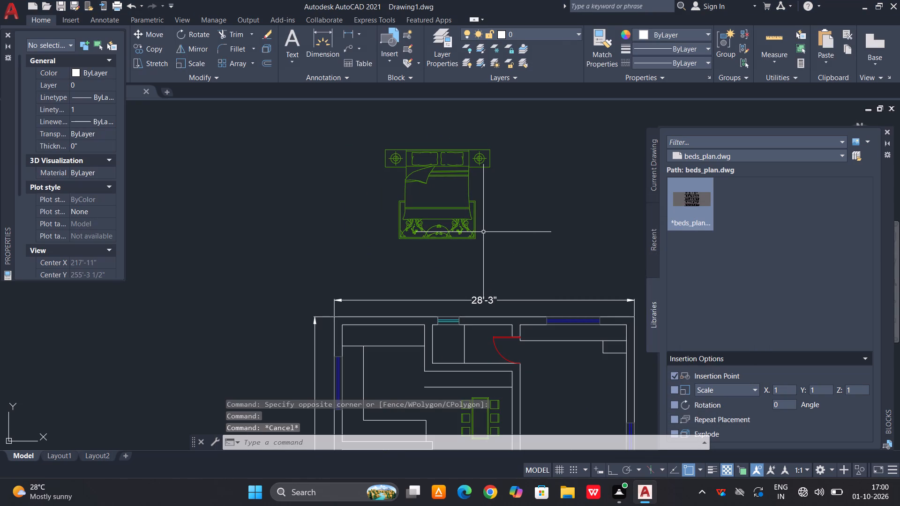
text(ma)
key(space)
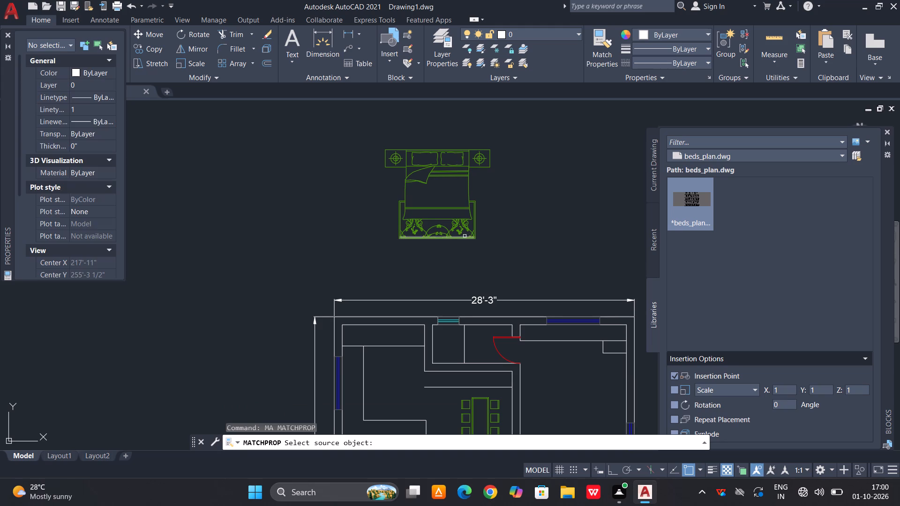
click(467, 208)
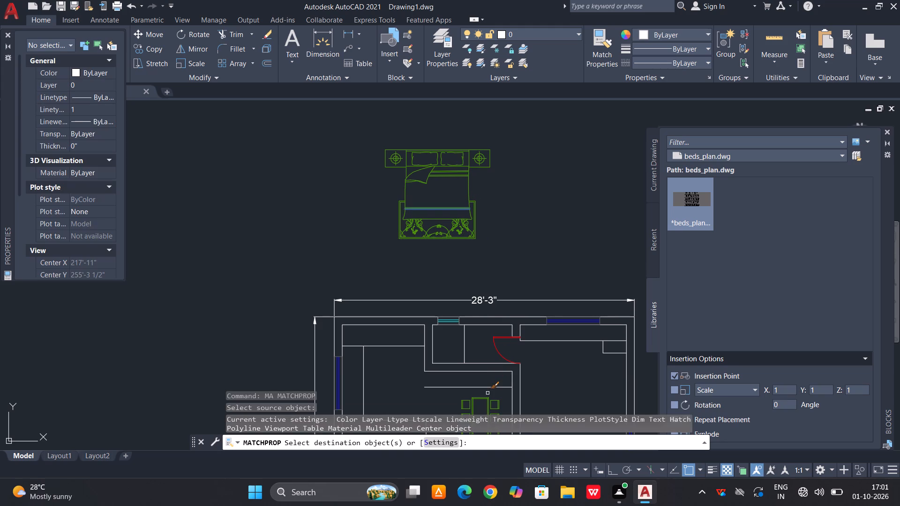
click(486, 398)
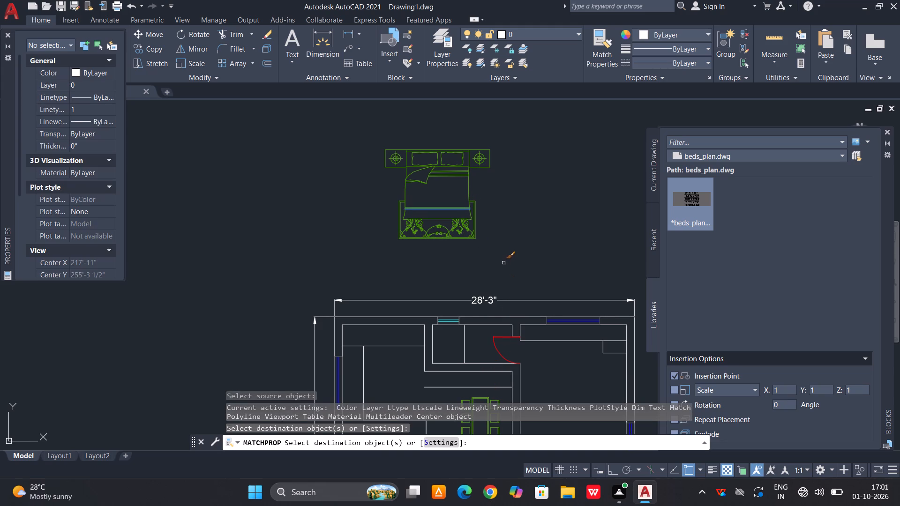
key(Escape)
Define the whole double bed set above the plan as a block named bed.
drag(506, 124, 483, 157)
click(367, 241)
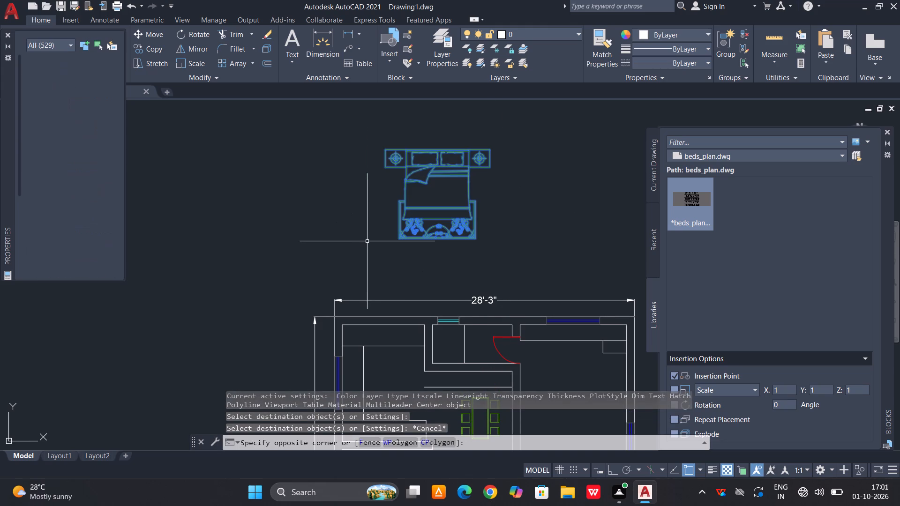
text(b)
key(space)
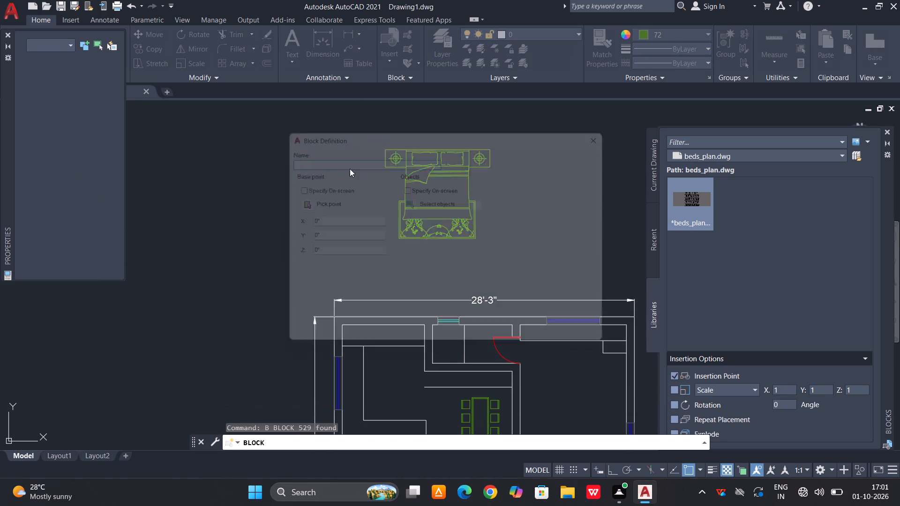
text(bed)
click(487, 342)
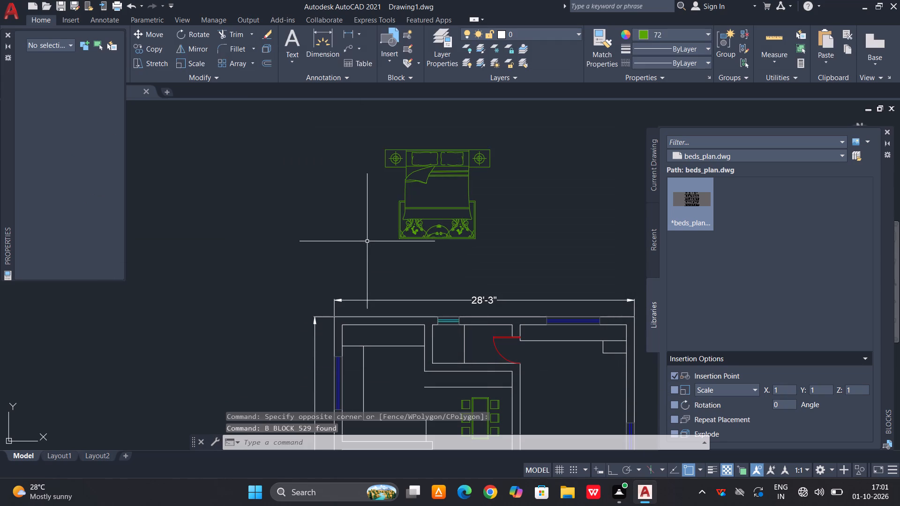
Rotate the bed block 90° clockwise about the headboard's midpoint with Ortho on, so its headboard faces east.
scroll(419, 298, down, 1)
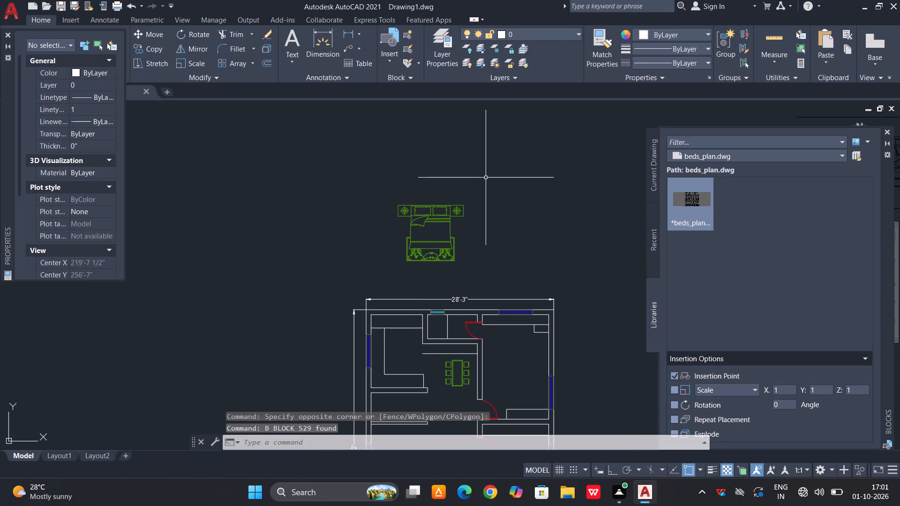
drag(486, 176, 475, 185)
click(387, 267)
text(ro)
key(space)
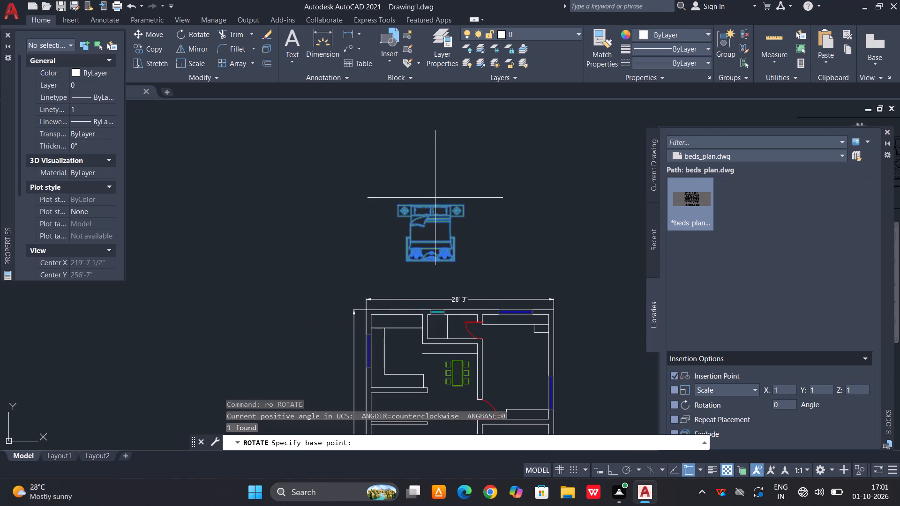
scroll(427, 208, up, 5)
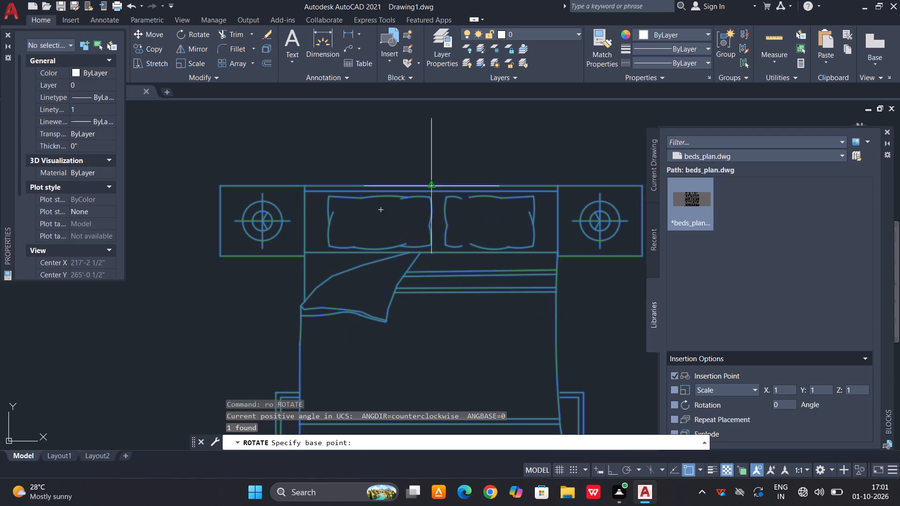
click(434, 185)
scroll(441, 180, down, 3)
key(F8)
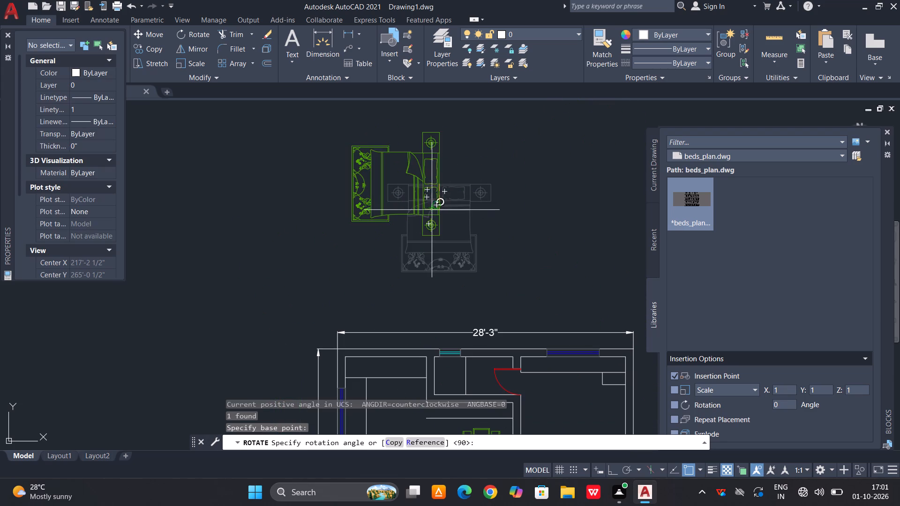
click(438, 209)
Move the bed block by its headboard midpoint onto the midpoint of the east wall's inner face in the northeast bedroom.
drag(454, 128, 441, 136)
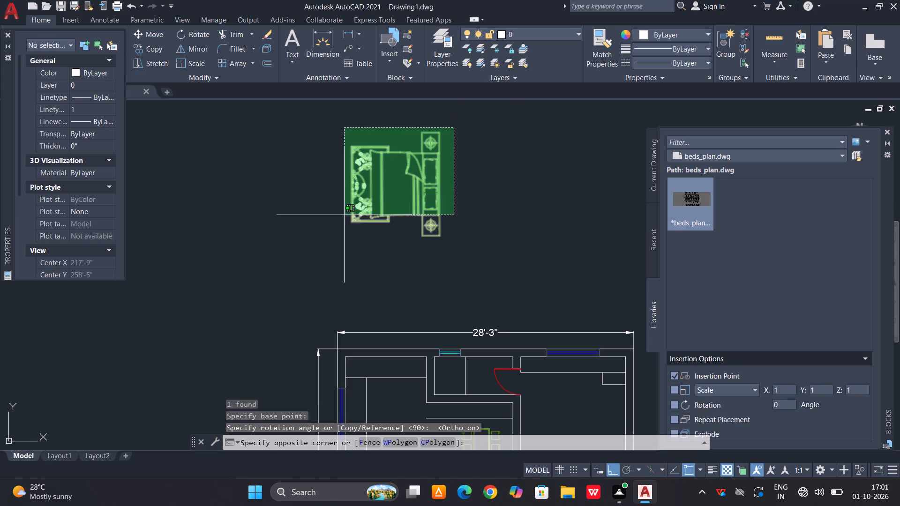
click(323, 255)
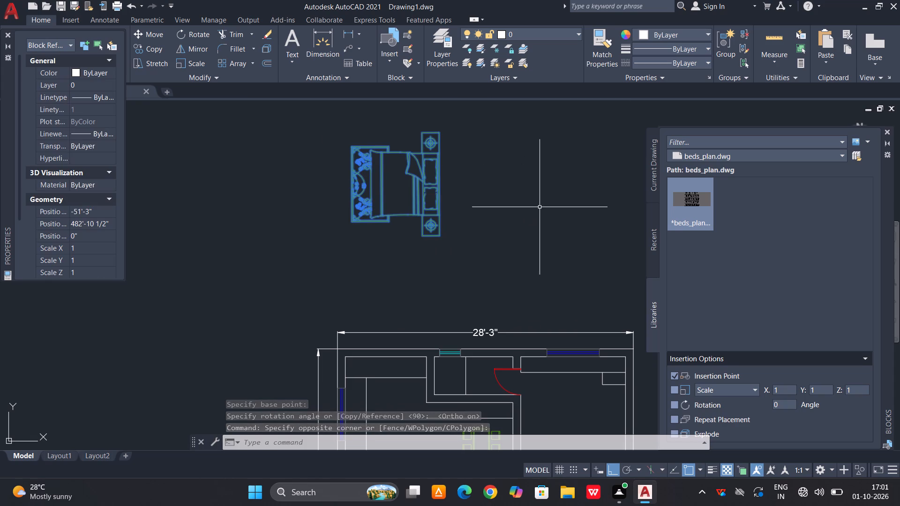
text(m)
key(space)
scroll(439, 186, up, 2)
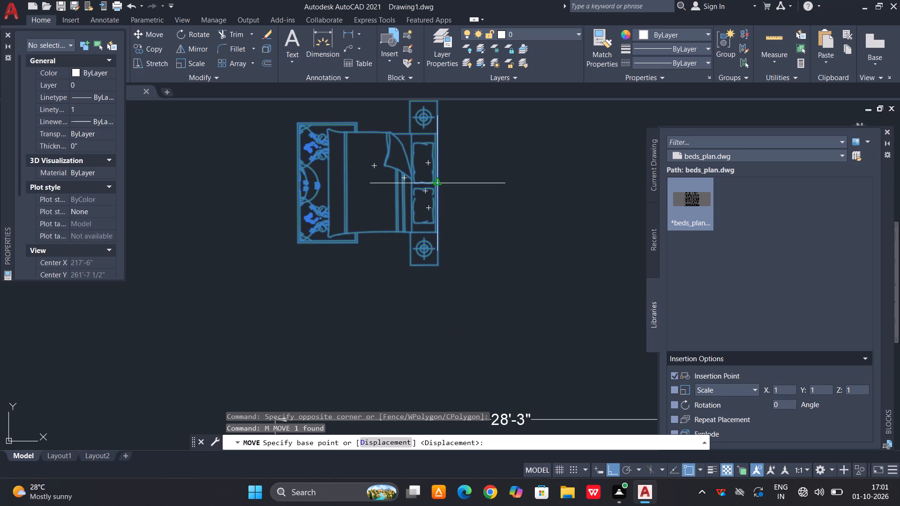
scroll(439, 179, up, 3)
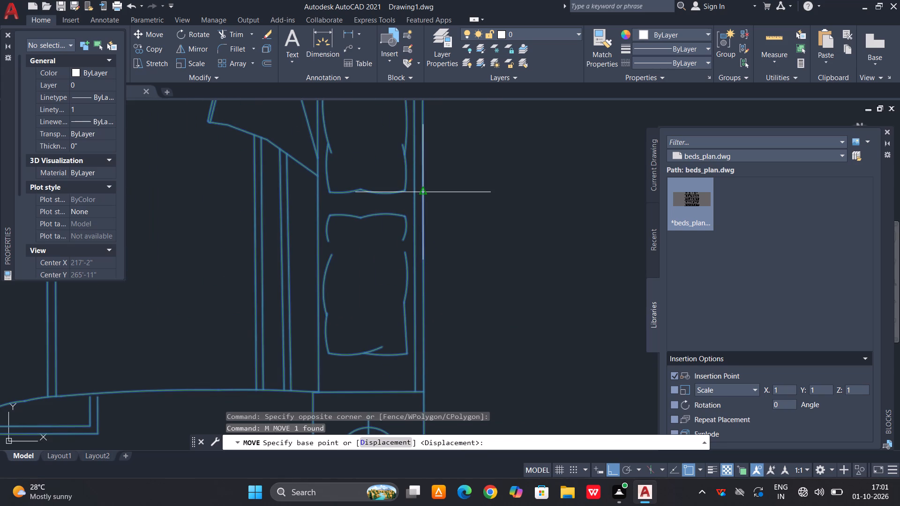
click(423, 194)
scroll(413, 189, down, 6)
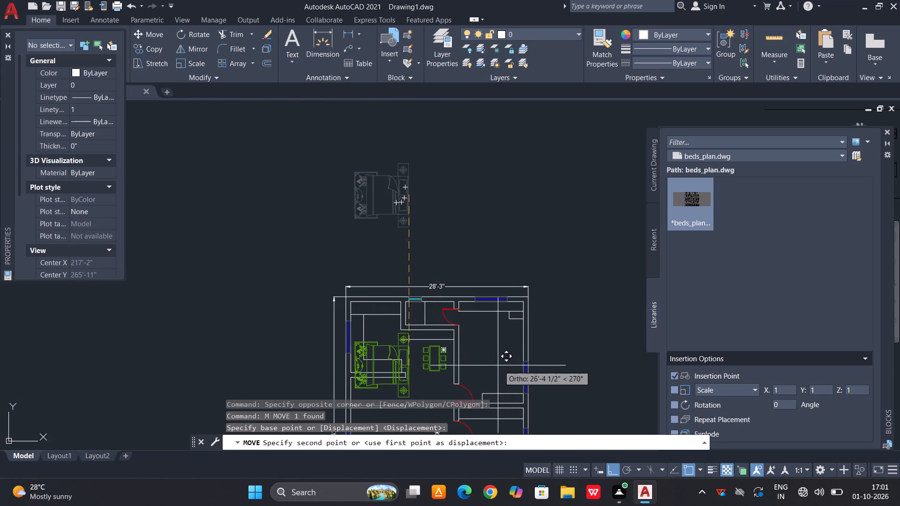
scroll(510, 362, up, 3)
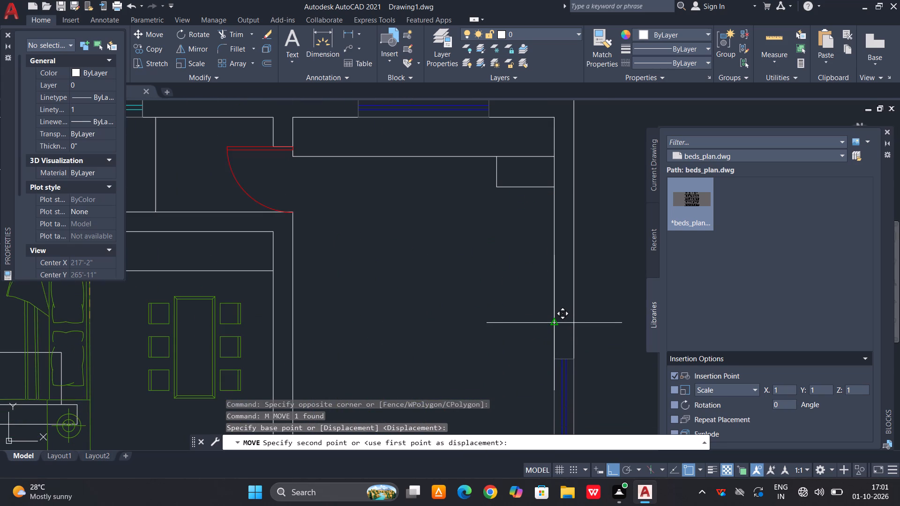
click(556, 323)
scroll(507, 260, down, 2)
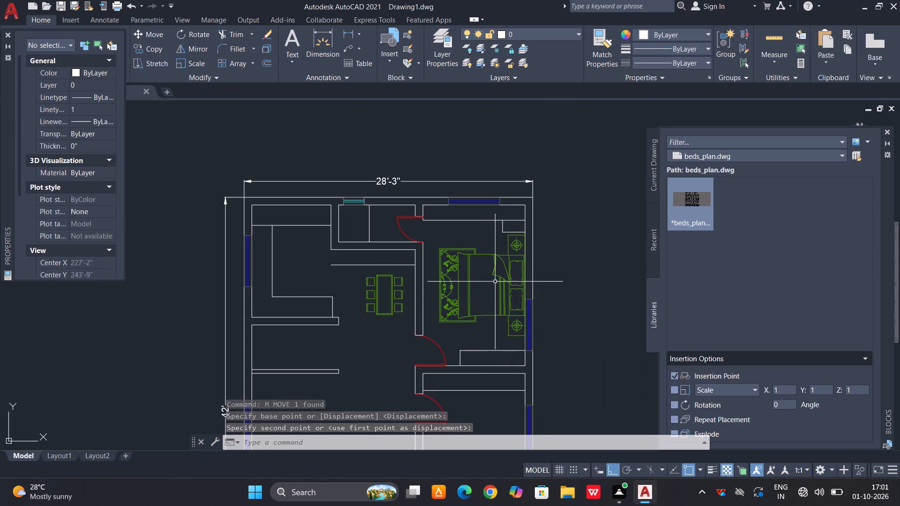
key(Escape)
Scale the bed block in the northeast bedroom to 0.7 about the midpoint of its headboard at the east wall.
click(490, 252)
click(454, 283)
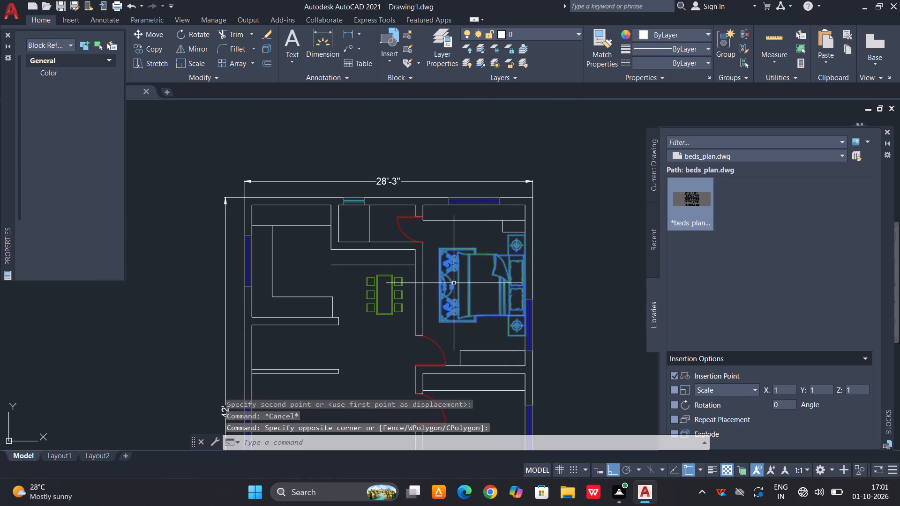
key(s)
key(c)
key(space)
scroll(532, 286, up, 2)
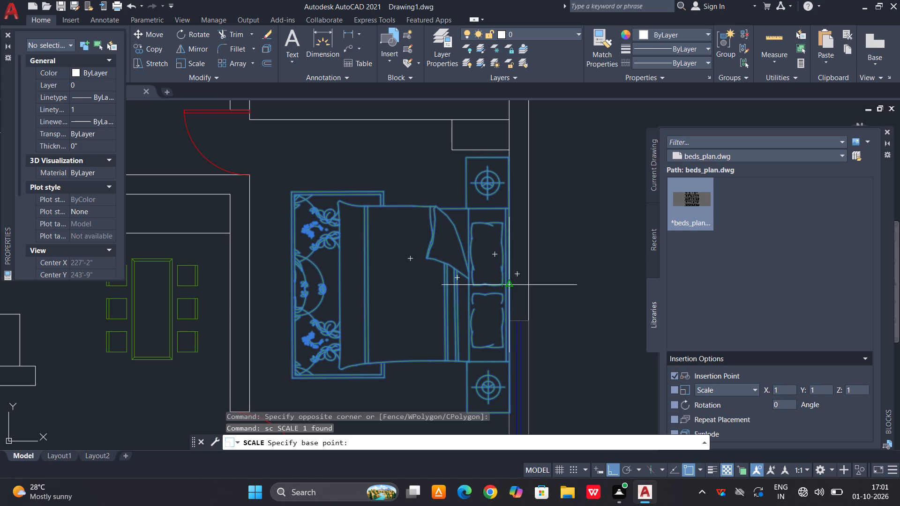
click(510, 285)
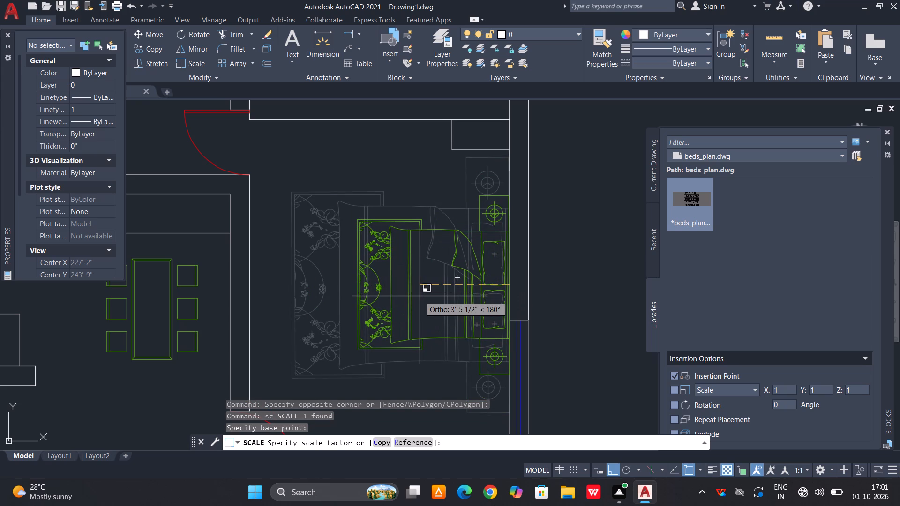
click(420, 296)
Copy the bed block by its headboard midpoint about 13'-11" straight south along the east wall into the lower bedroom, centred on the window.
scroll(443, 249, down, 2)
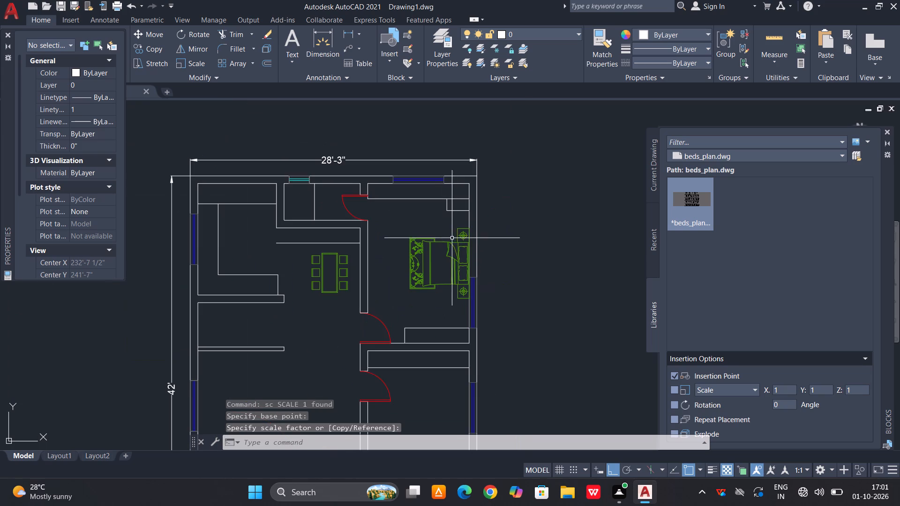
click(452, 238)
click(405, 283)
text(co)
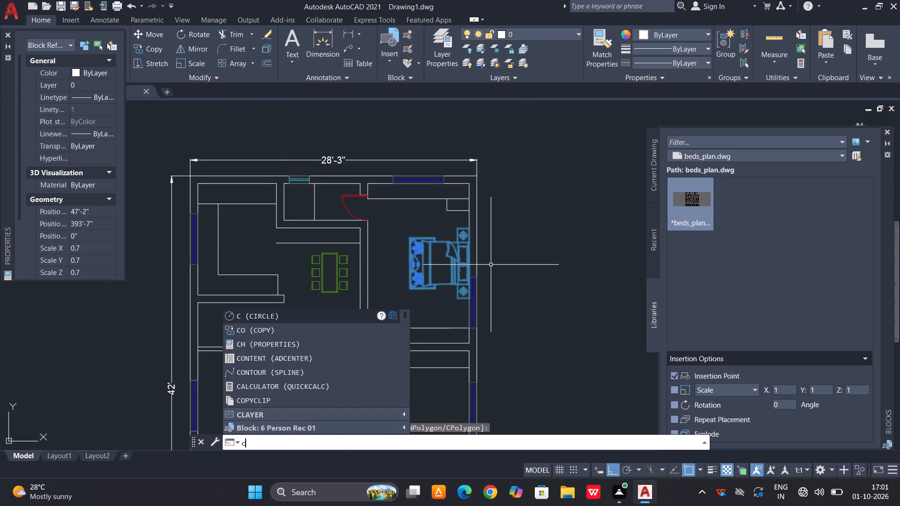
key(space)
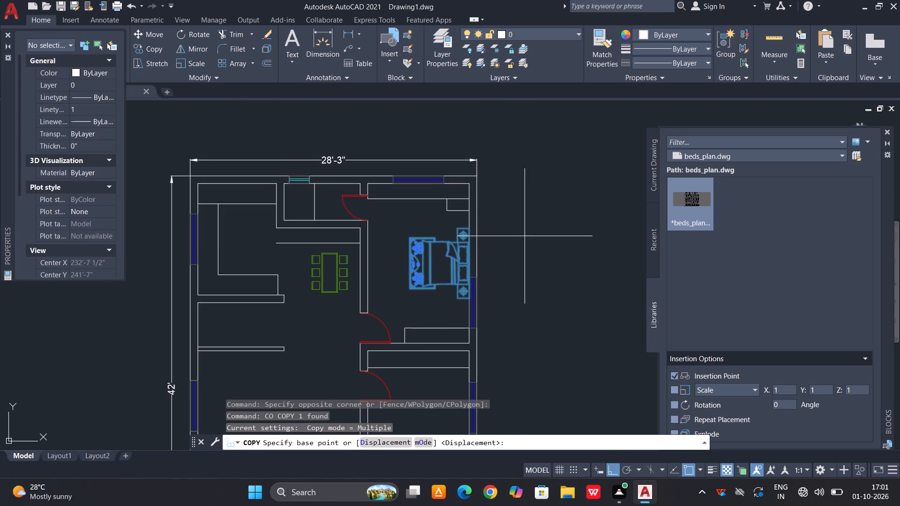
scroll(514, 246, up, 1)
scroll(450, 269, up, 3)
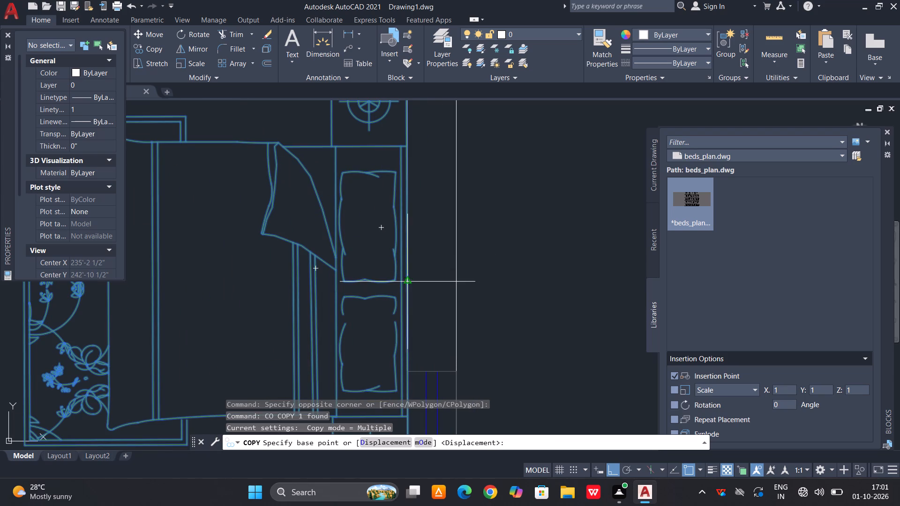
click(406, 280)
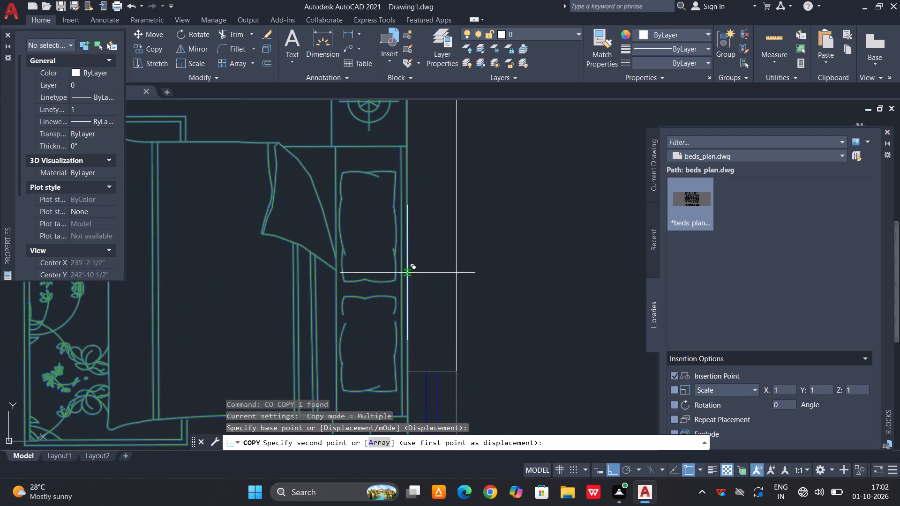
scroll(418, 212, down, 6)
scroll(413, 270, up, 7)
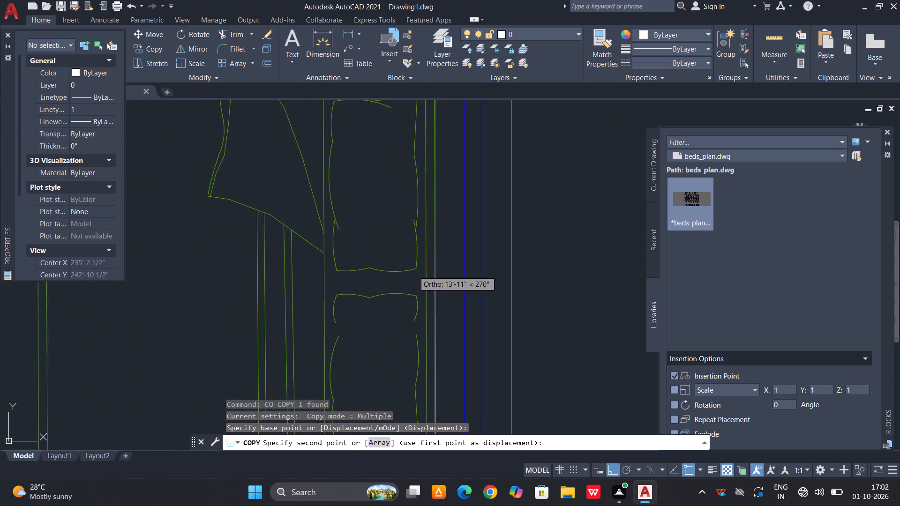
click(438, 302)
scroll(449, 289, down, 3)
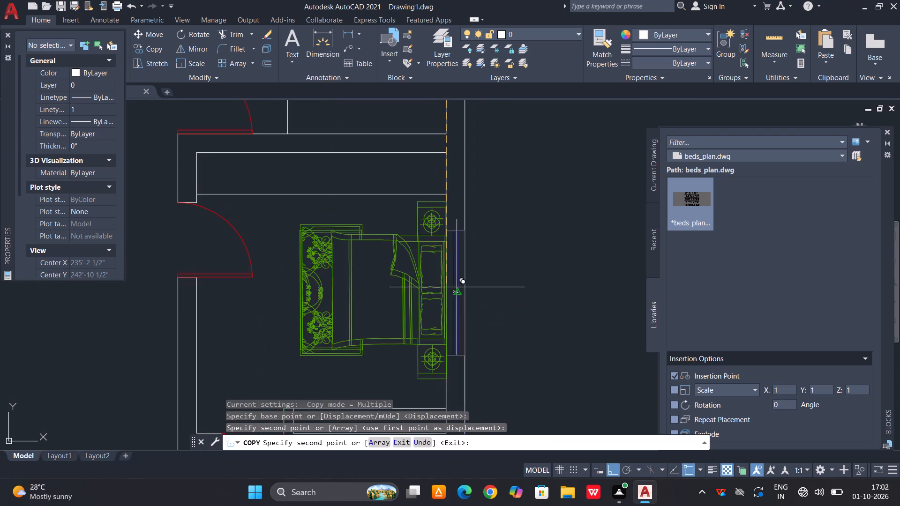
key(Escape)
scroll(514, 228, down, 2)
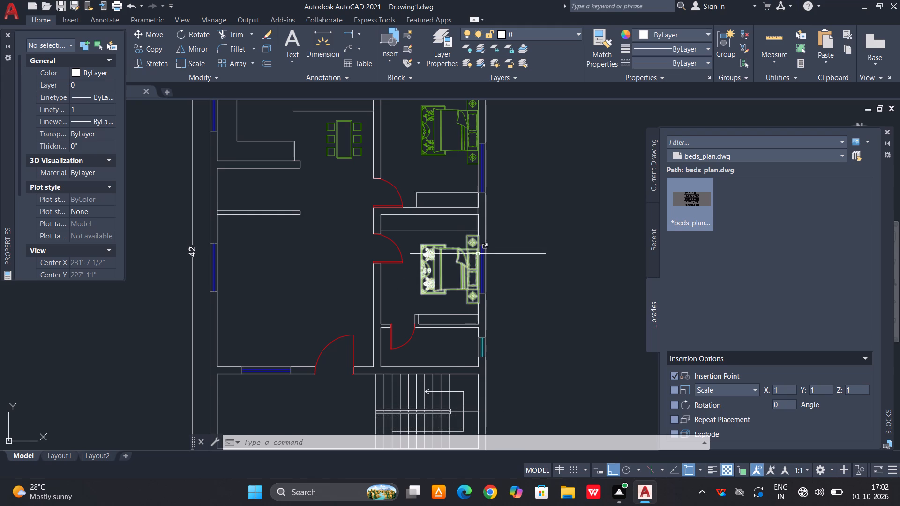
middle_drag(429, 252, 330, 278)
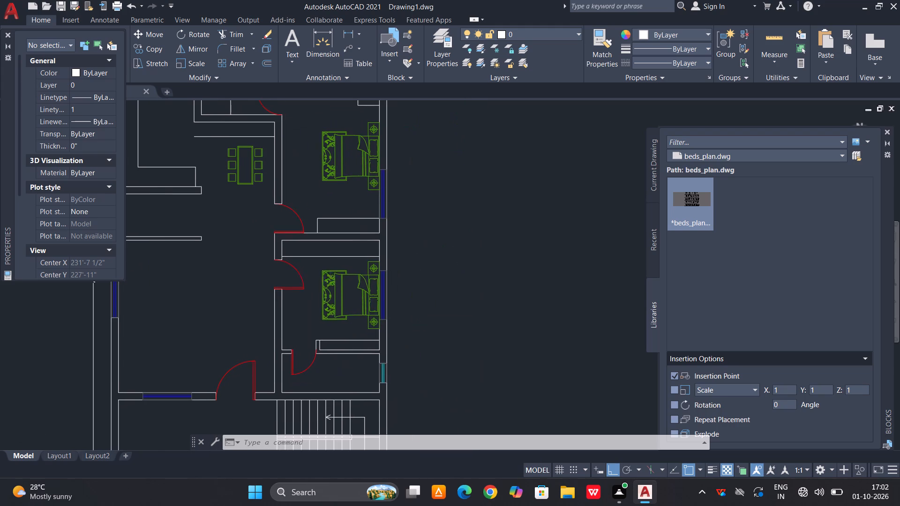
Load the drawing patient-chairs (1).dwg from Downloads as the block library.
click(857, 155)
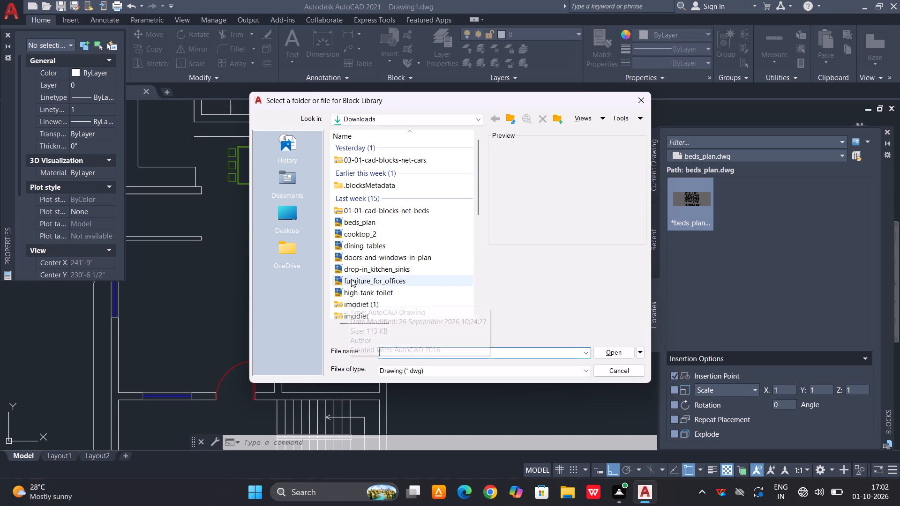
scroll(351, 279, down, 2)
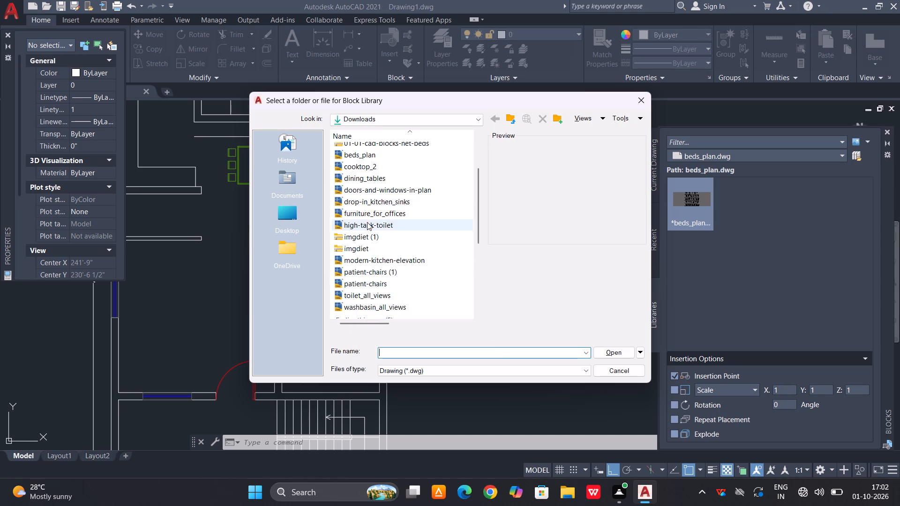
click(365, 273)
click(611, 348)
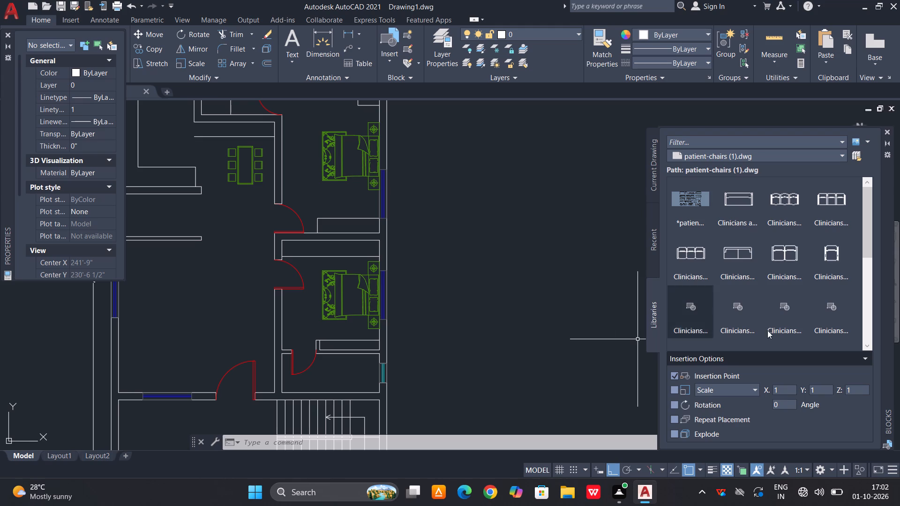
Insert the three-seat sofa block with rounded back corners from the patient-chairs library into the drawing.
scroll(858, 245, down, 8)
scroll(859, 286, down, 2)
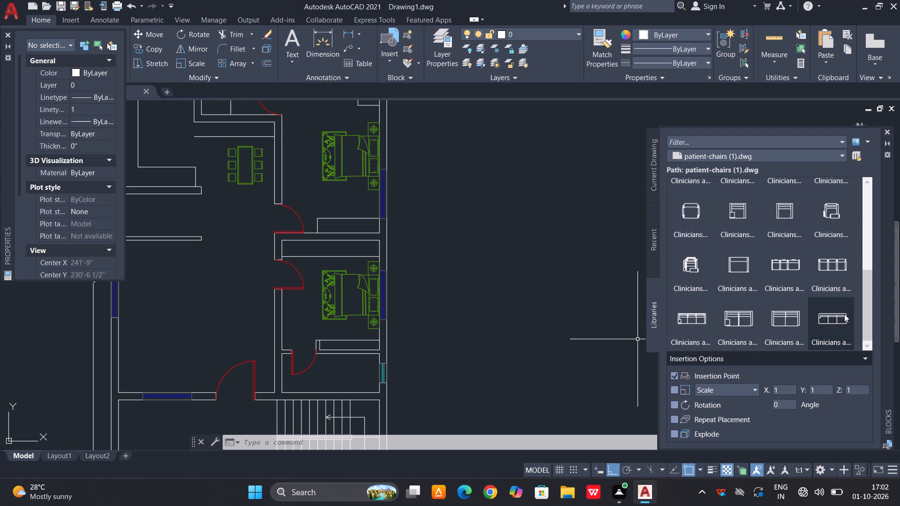
drag(835, 320, 420, 264)
scroll(425, 219, down, 3)
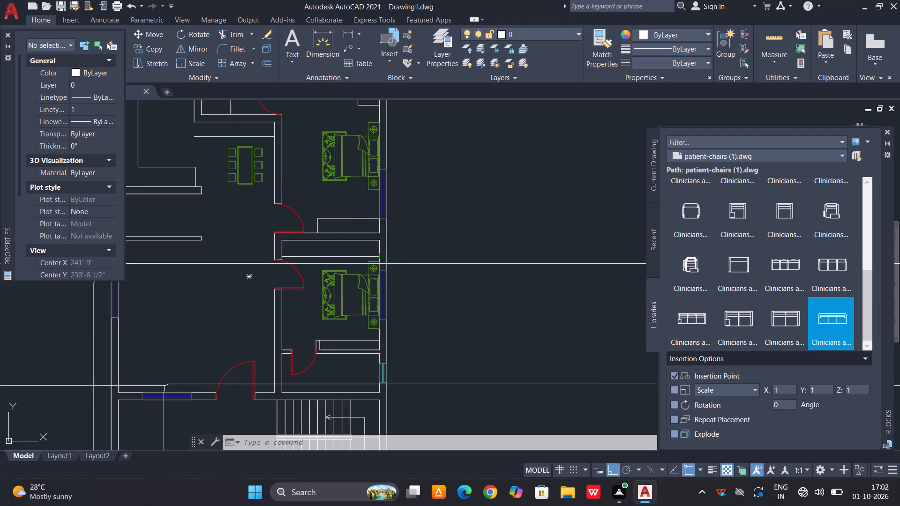
scroll(462, 224, down, 6)
scroll(533, 238, up, 1)
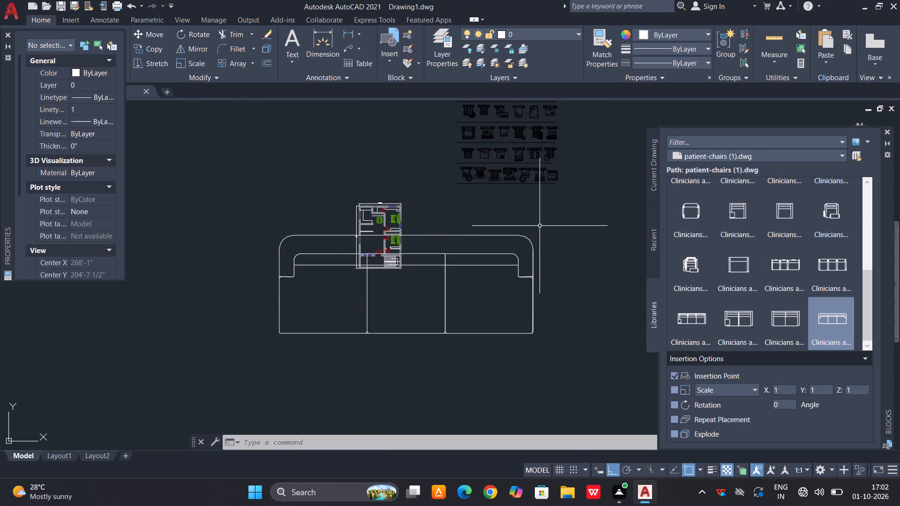
Delete all the leftover bed library drawings located above and east of the floor plan.
middle_drag(539, 226, 505, 307)
drag(562, 114, 559, 121)
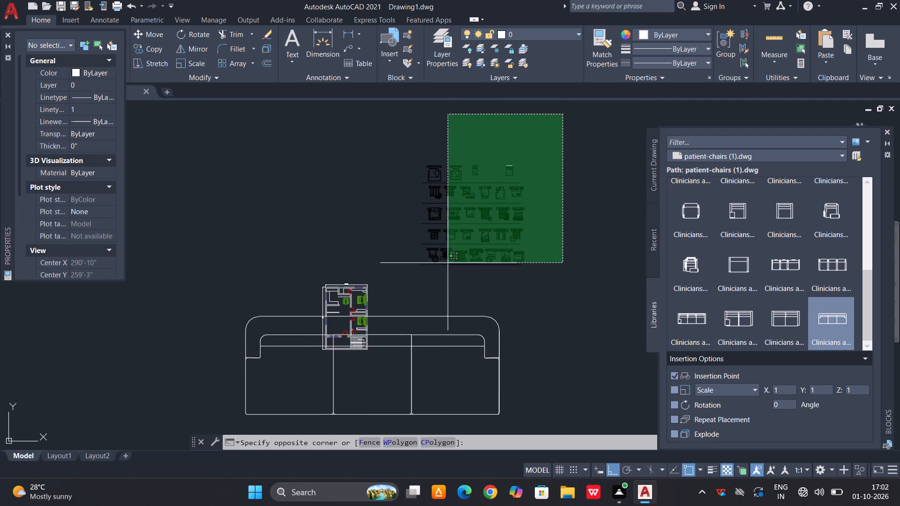
click(412, 282)
key(Delete)
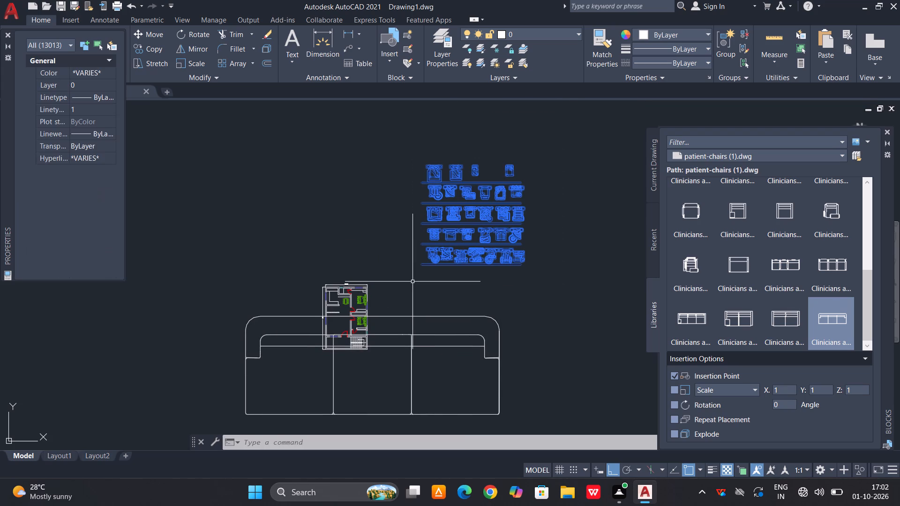
Scale the oversized three-seat sofa block to 0.1 about its upper-right rounded corner, clear of the floor plan.
middle_drag(412, 389, 412, 390)
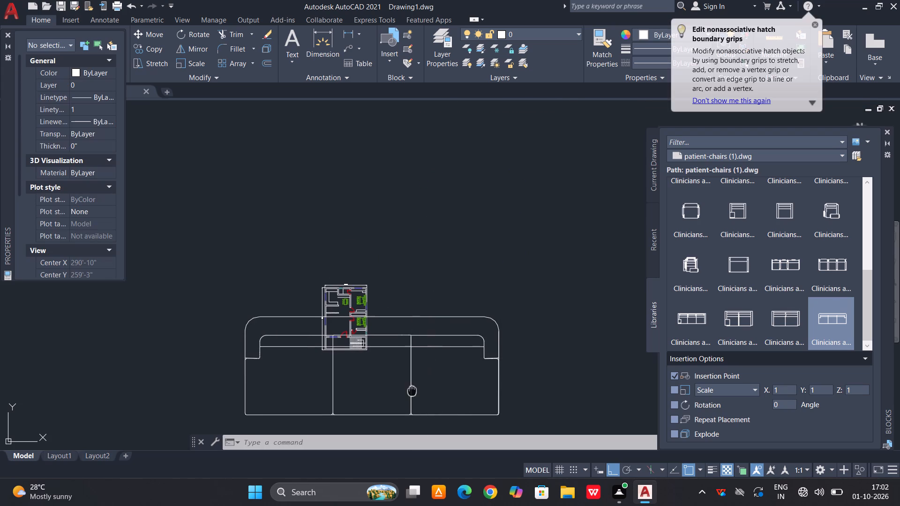
middle_drag(412, 390, 436, 328)
scroll(443, 275, up, 2)
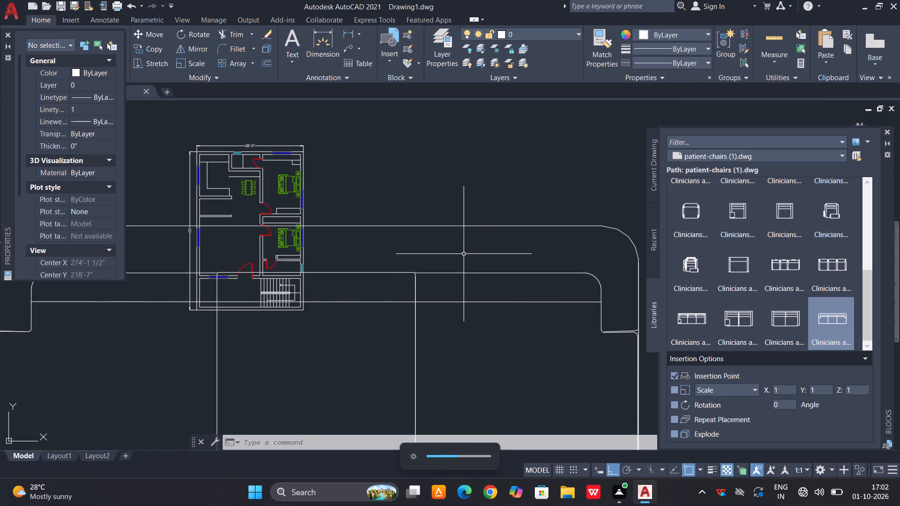
scroll(485, 231, down, 3)
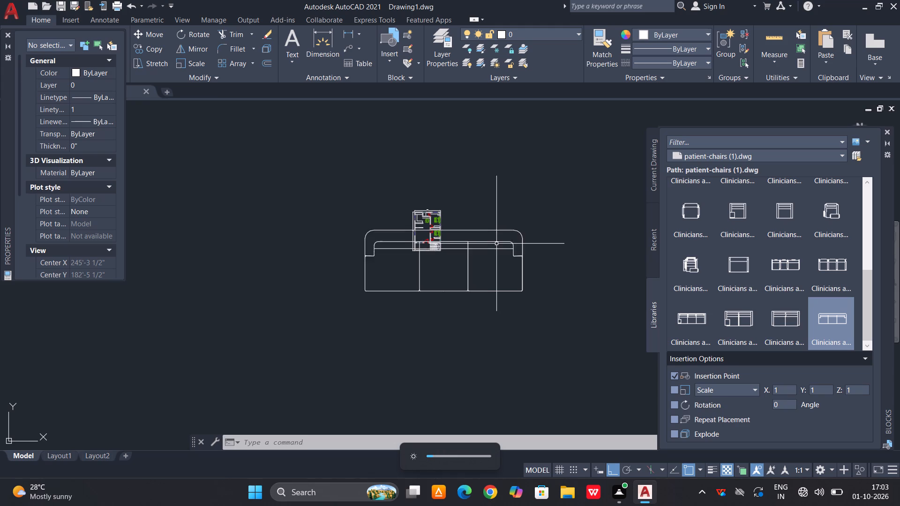
scroll(498, 244, up, 1)
click(521, 223)
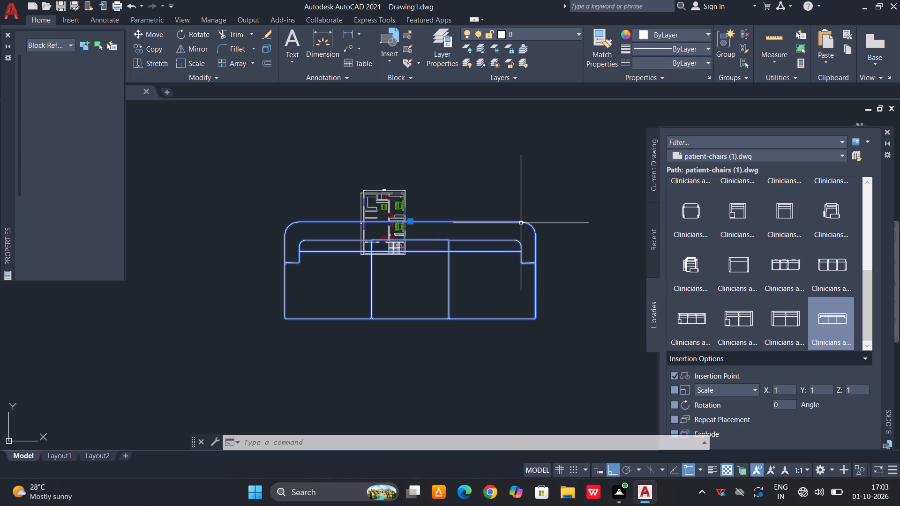
text(sc)
key(space)
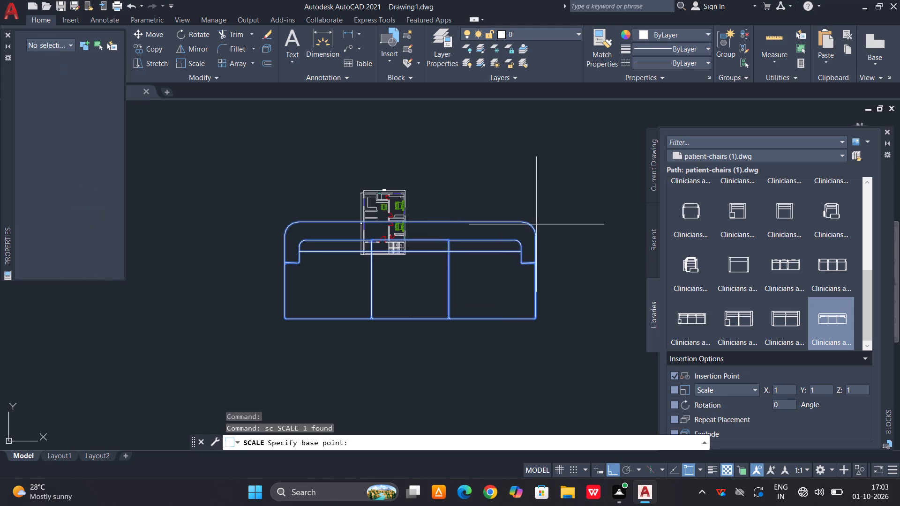
click(532, 231)
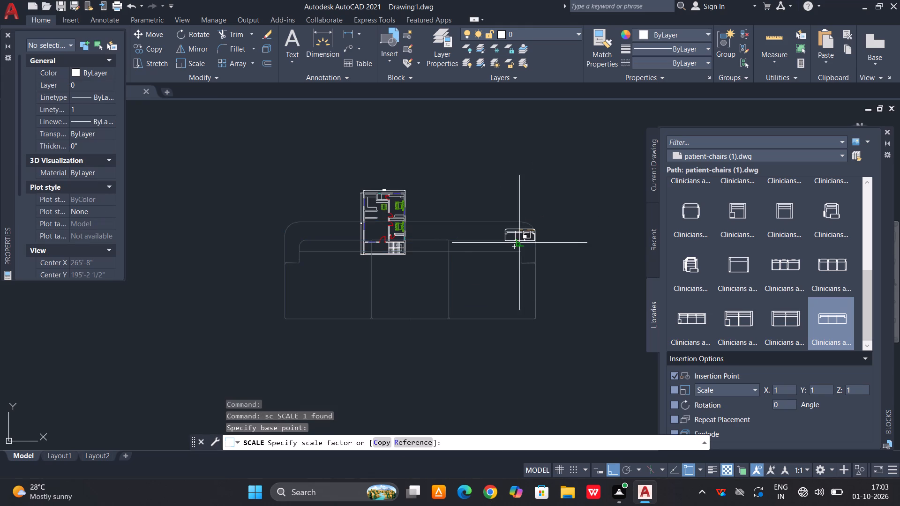
click(528, 238)
Change the three-seat sofa block's colour to the same green as the beds and dining table.
scroll(531, 231, up, 3)
click(546, 212)
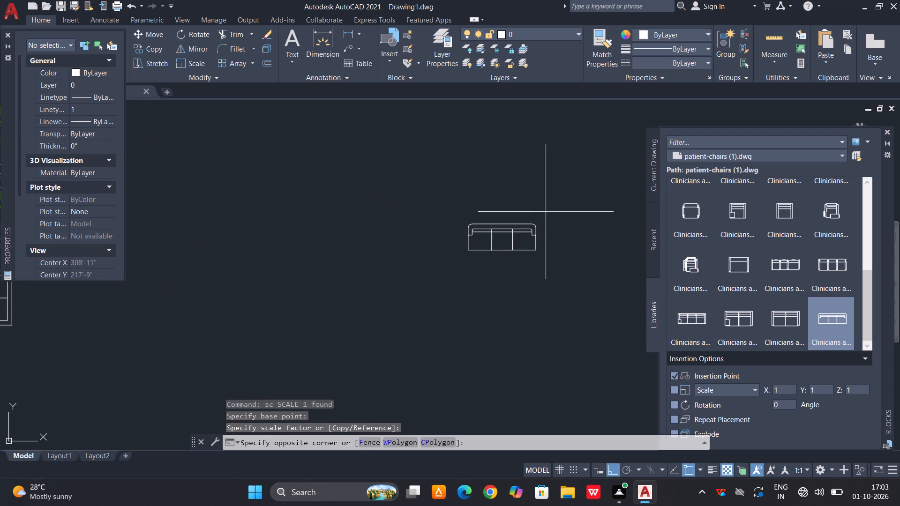
click(465, 277)
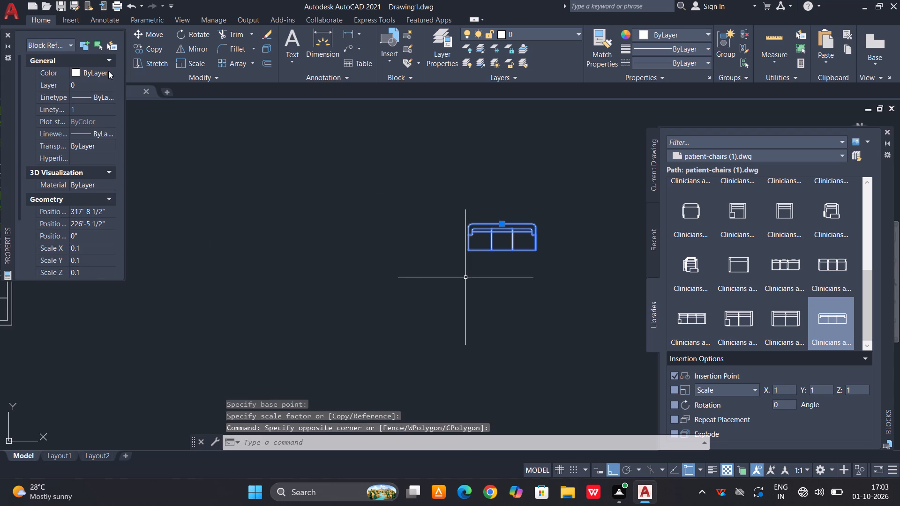
click(108, 71)
click(110, 71)
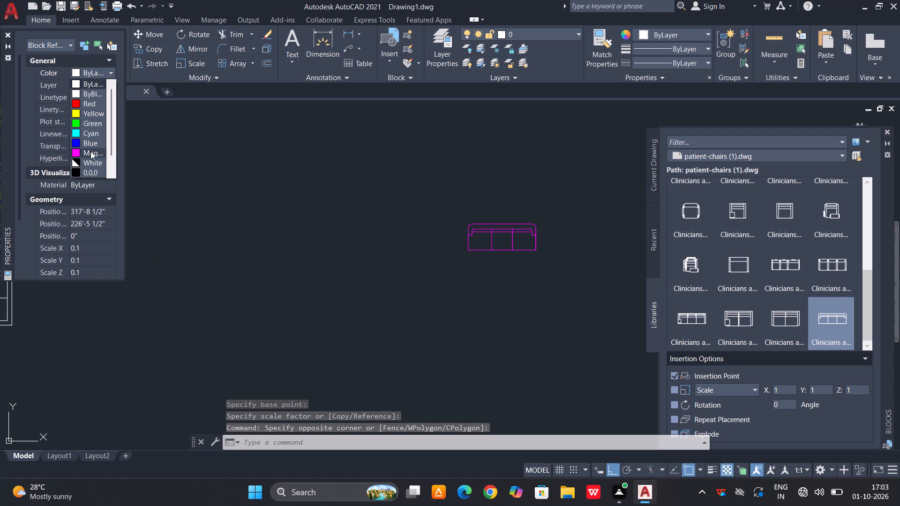
scroll(90, 154, down, 5)
click(88, 164)
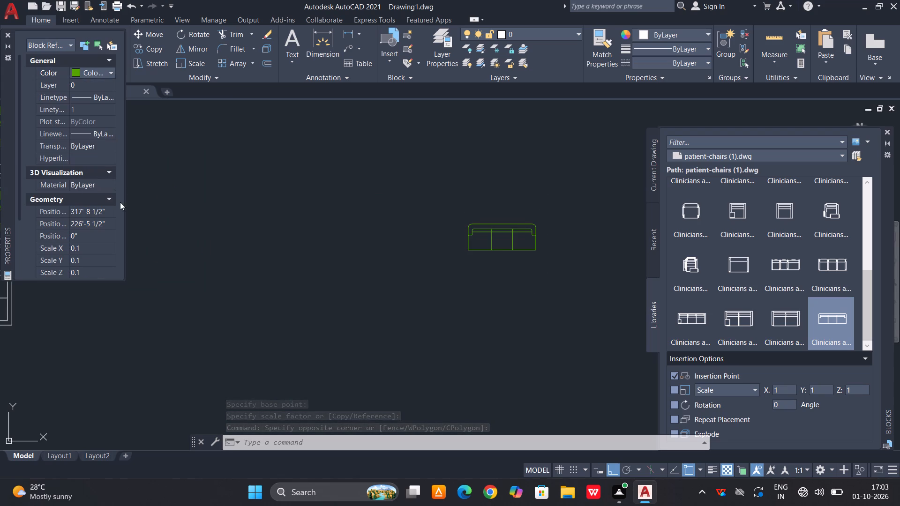
key(Escape)
Rotate the green three-seat sofa 90° about the middle of its back edge so its back faces west.
scroll(456, 244, down, 3)
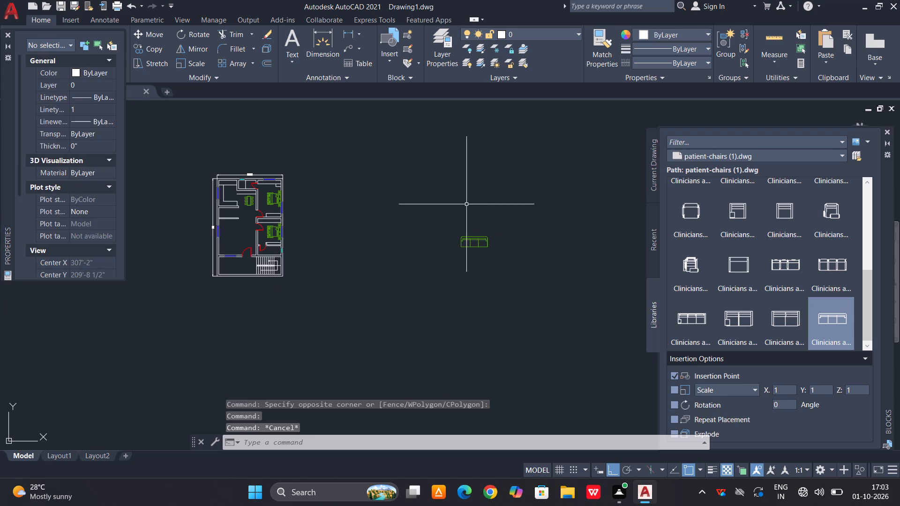
scroll(253, 223, up, 2)
scroll(270, 222, down, 1)
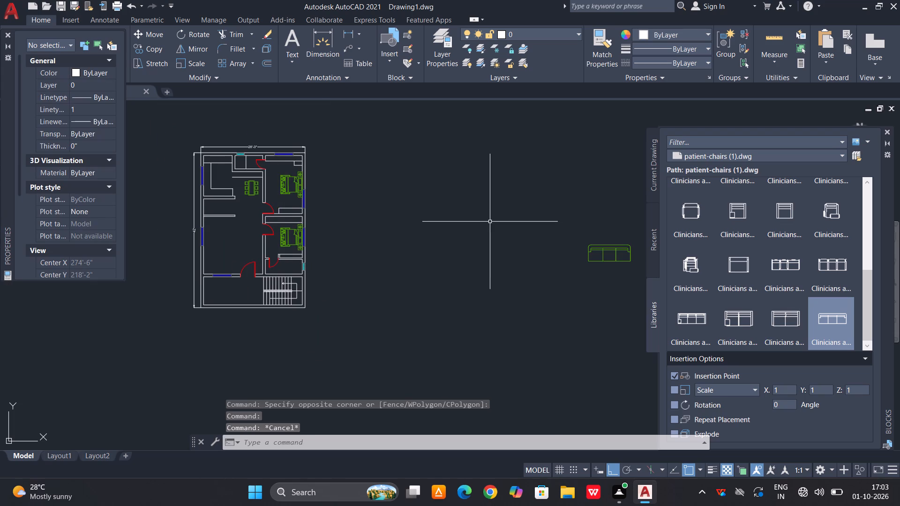
middle_drag(490, 222, 450, 228)
scroll(238, 244, up, 1)
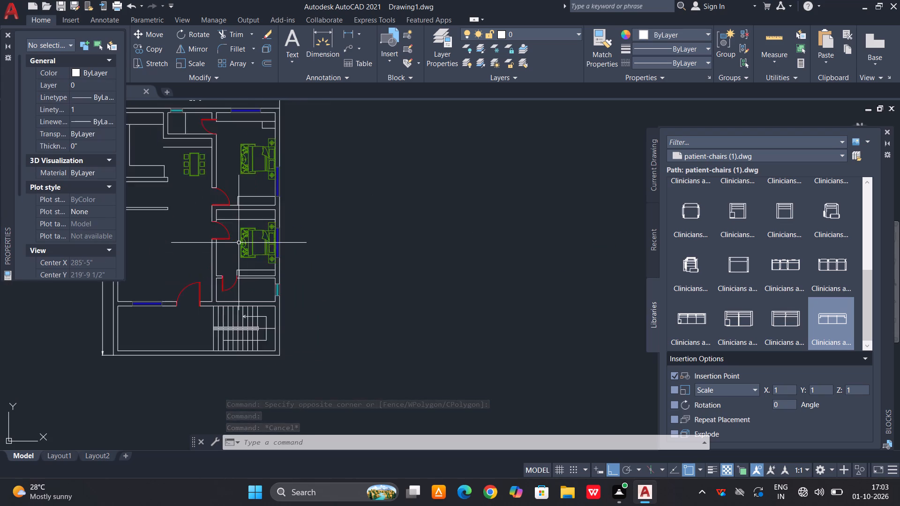
scroll(239, 243, up, 1)
scroll(244, 255, down, 2)
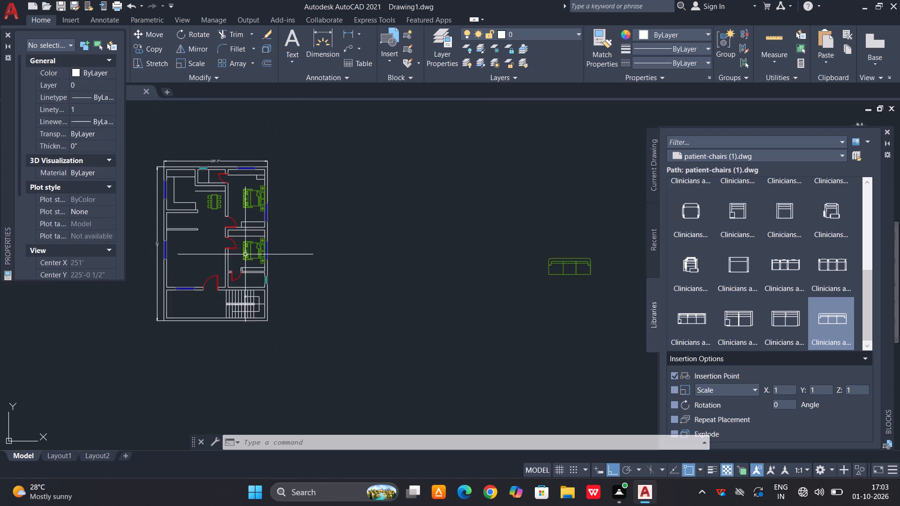
click(597, 249)
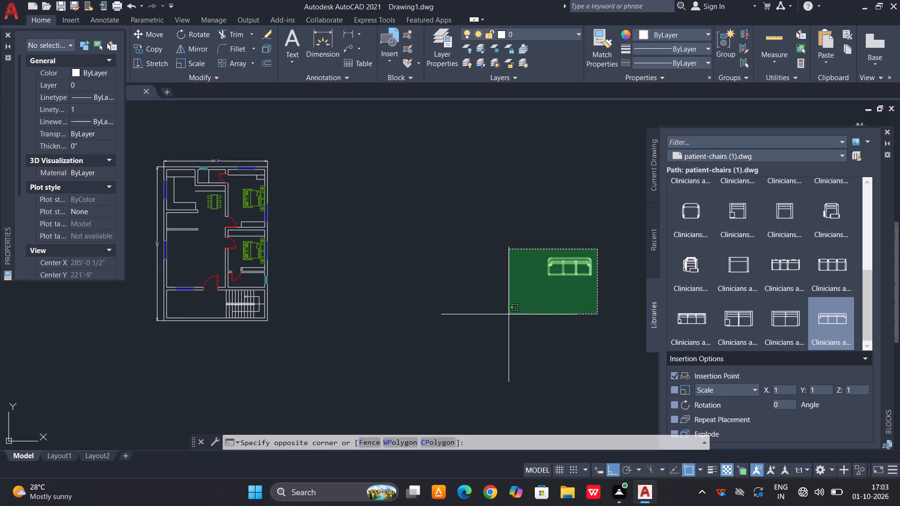
click(506, 317)
text(ro)
key(space)
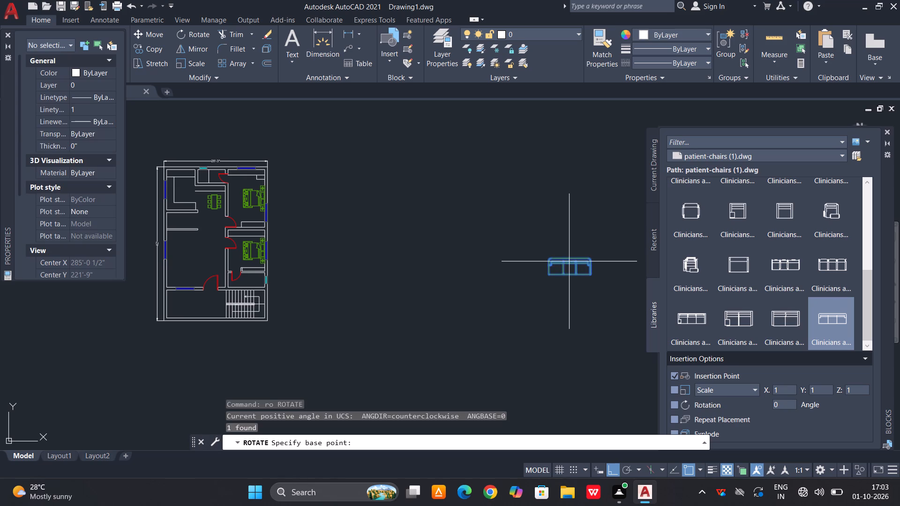
scroll(569, 260, up, 3)
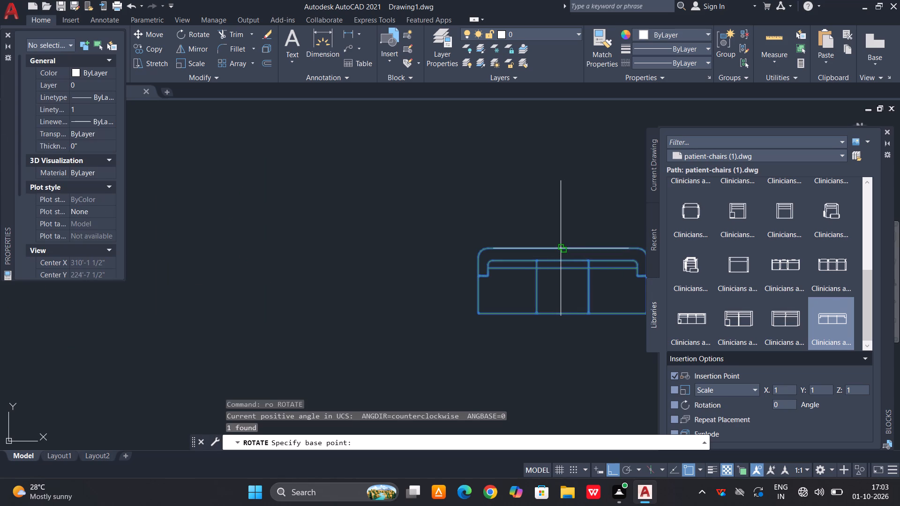
click(561, 248)
scroll(474, 195, down, 3)
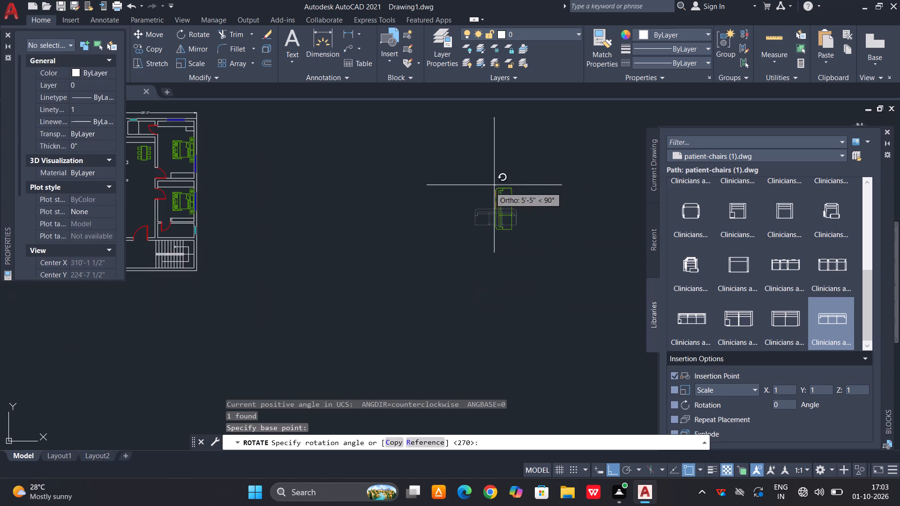
click(511, 183)
Move the rotated sofa into the living room, with its back edge against the west wall's inner face at the window.
drag(524, 174, 515, 186)
click(467, 254)
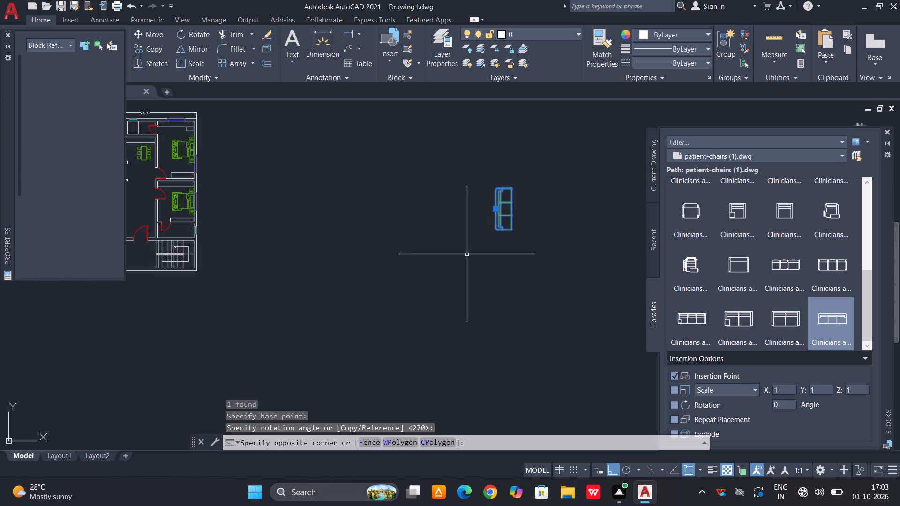
key(m)
key(space)
scroll(475, 217, up, 2)
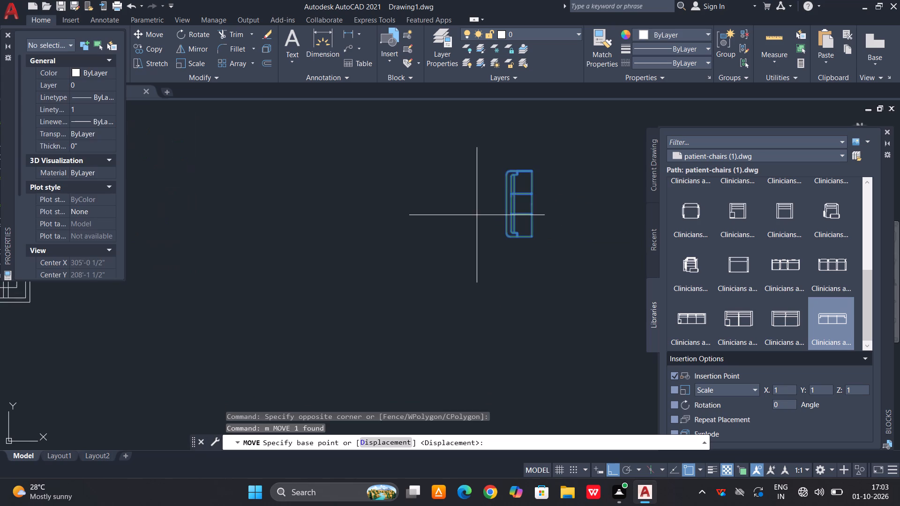
scroll(510, 188, up, 2)
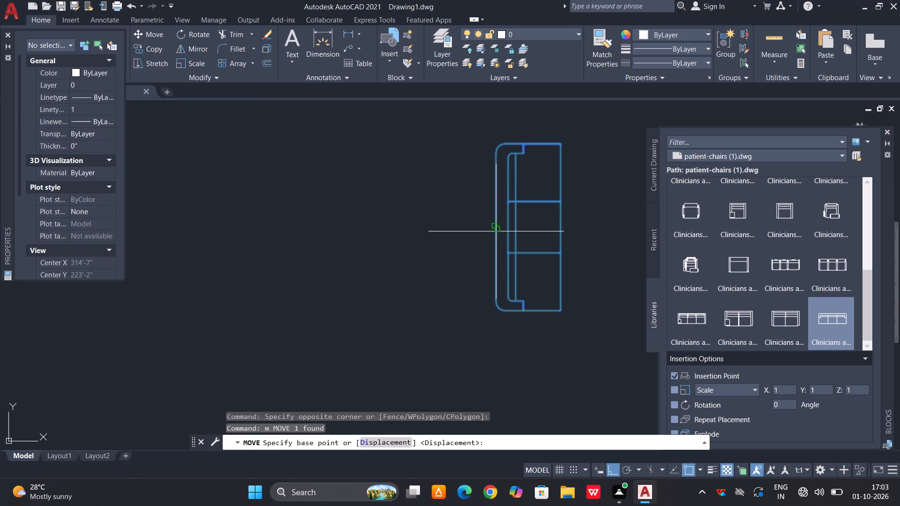
click(496, 229)
scroll(502, 223, down, 5)
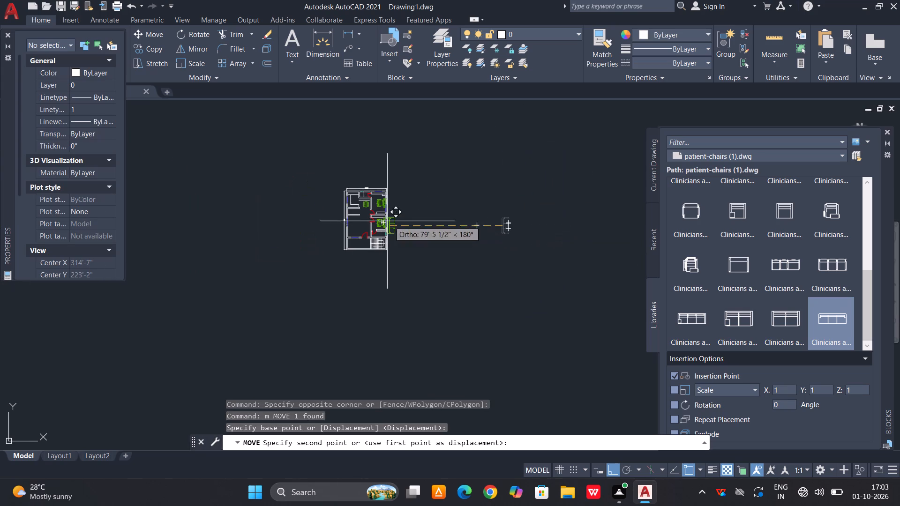
scroll(353, 214, up, 6)
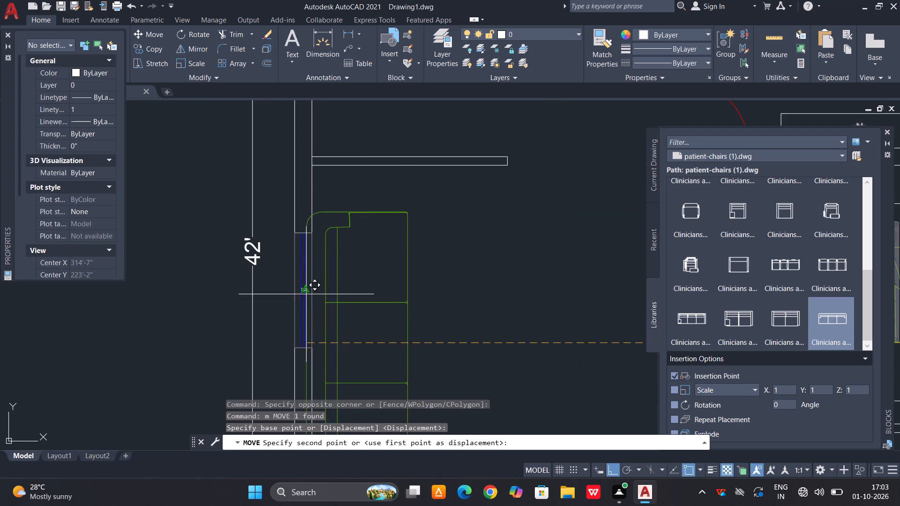
scroll(312, 296, down, 3)
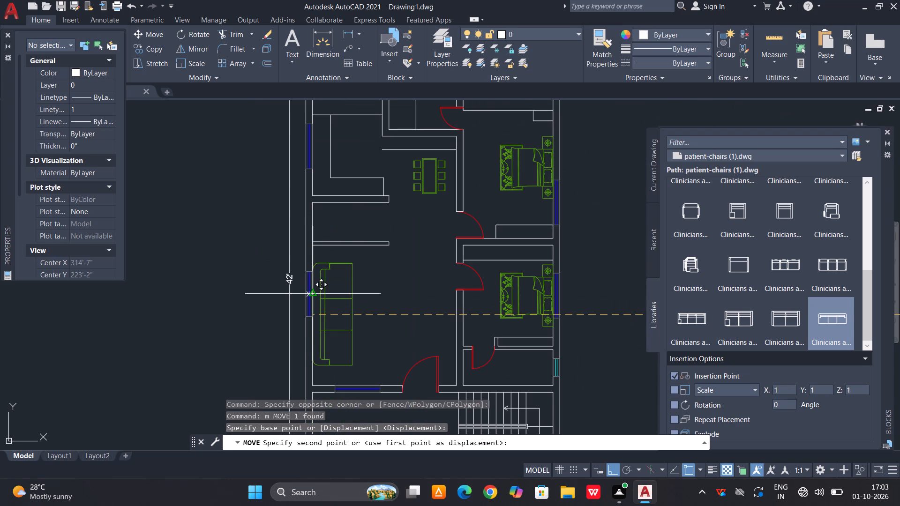
click(313, 298)
Scale the sofa down about the living-room window's midpoint on the inner wall face to roughly the window's length.
scroll(337, 279, up, 2)
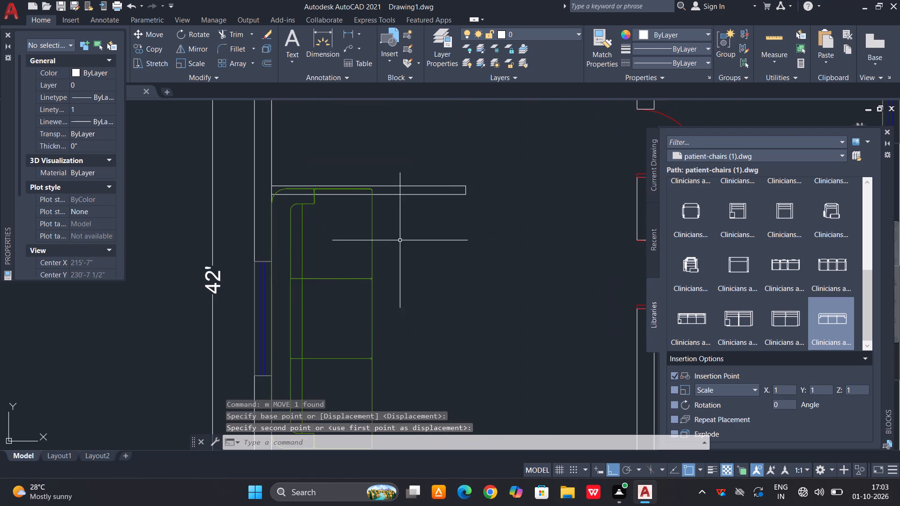
key(Escape)
drag(403, 238, 398, 244)
click(345, 287)
text(sc)
key(space)
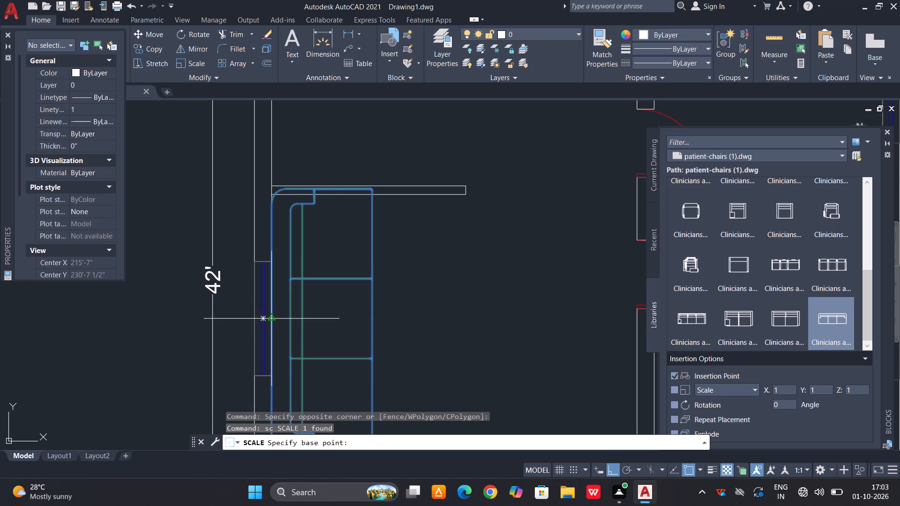
click(273, 320)
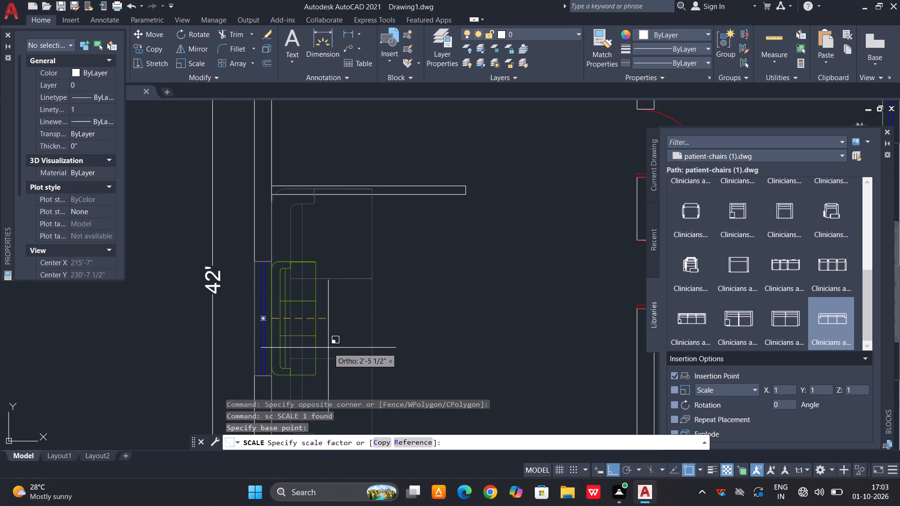
click(332, 349)
Move the sofa south along the west wall so the middle of its back sits near the window's lower end.
scroll(346, 264, down, 1)
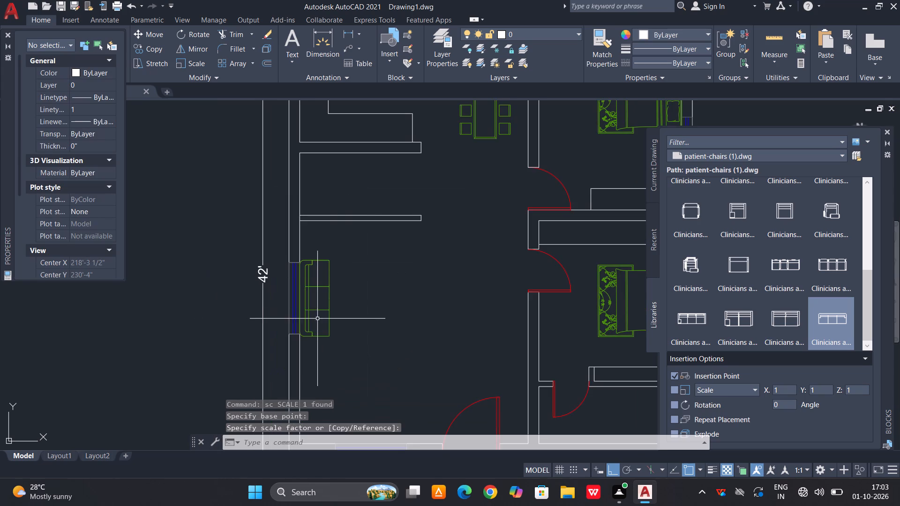
middle_drag(317, 318, 356, 254)
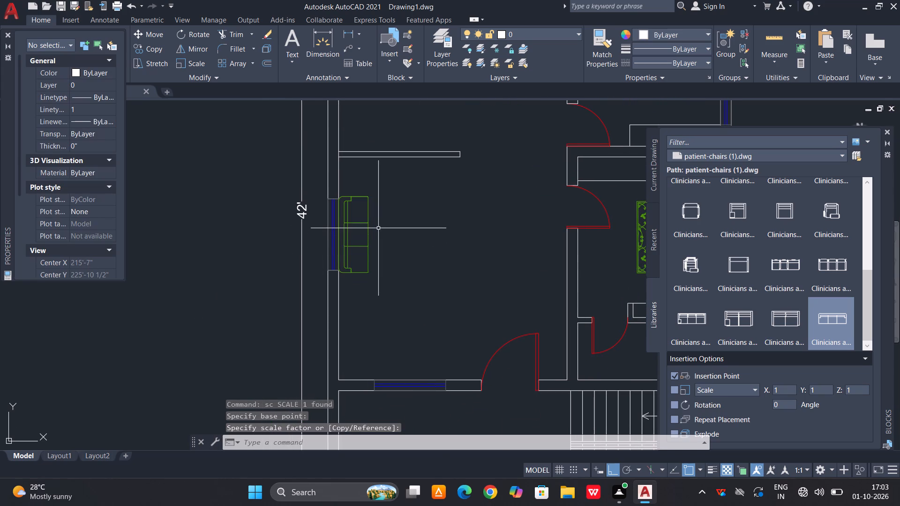
click(384, 225)
click(359, 259)
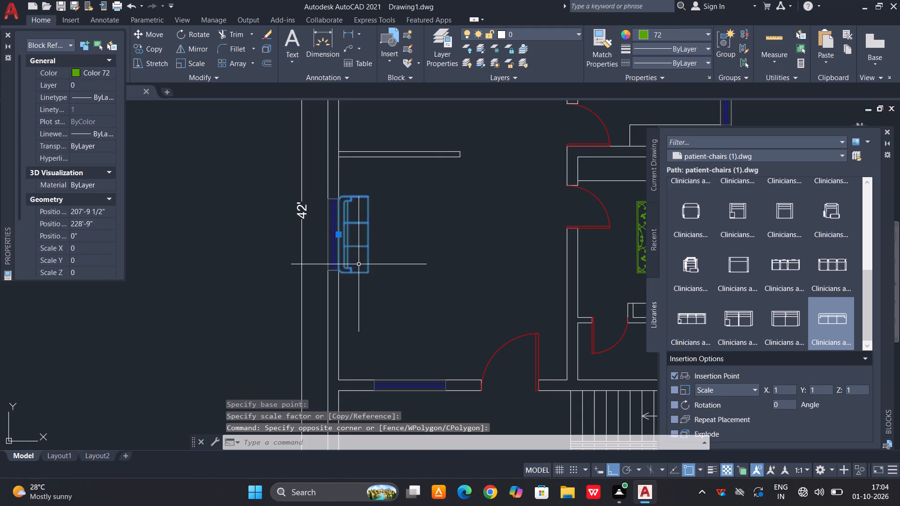
key(m)
key(space)
scroll(338, 226, up, 3)
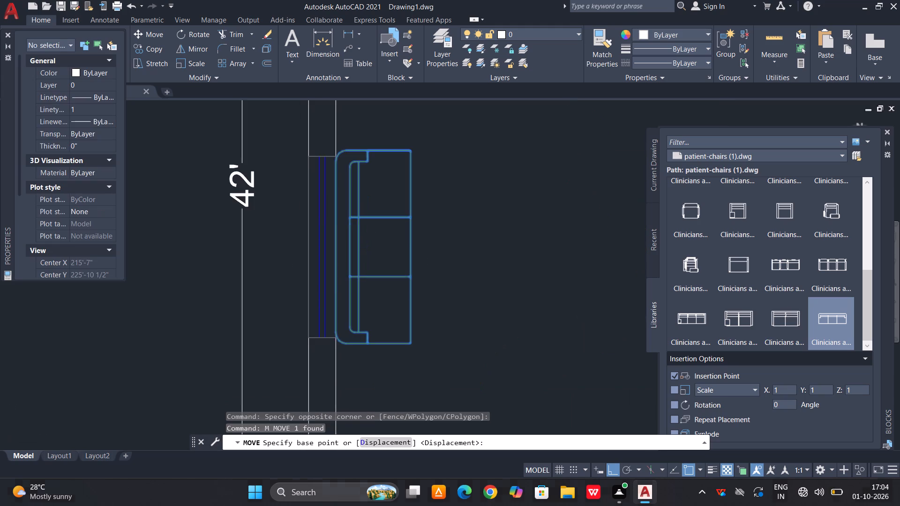
scroll(337, 228, up, 1)
click(332, 260)
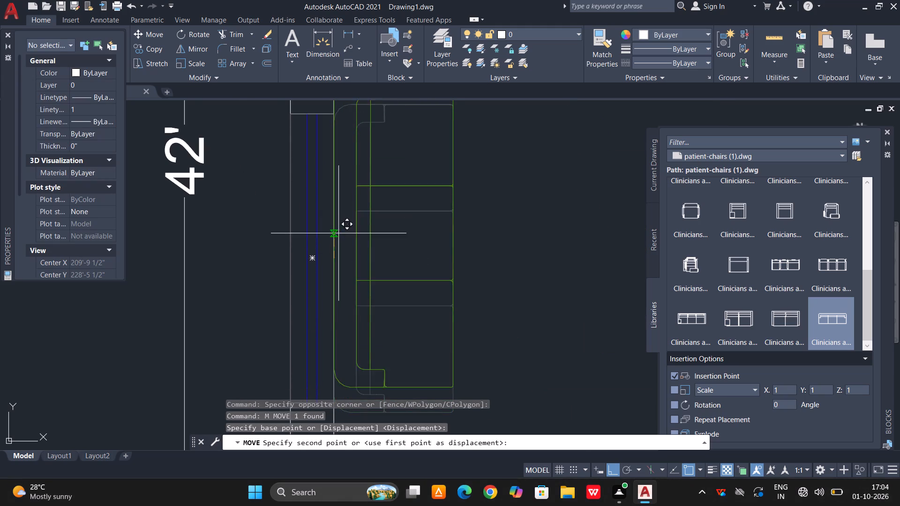
scroll(338, 233, down, 3)
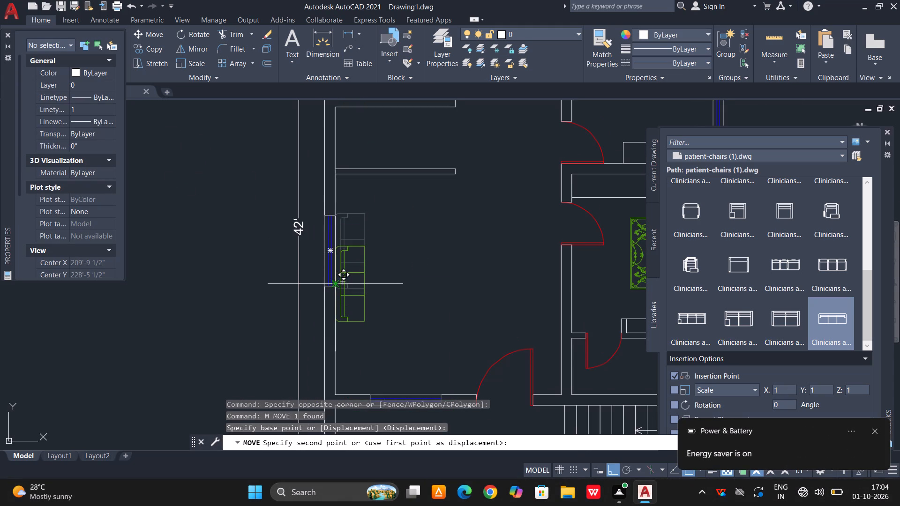
click(334, 282)
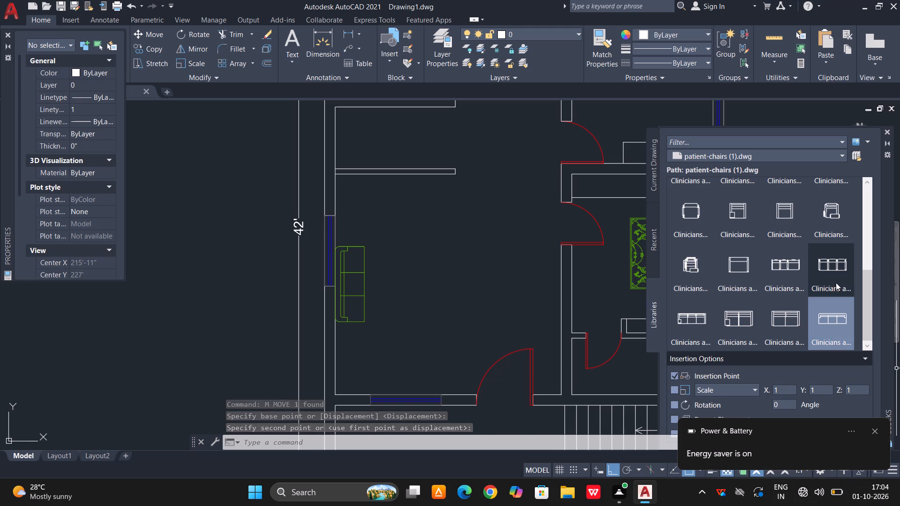
Insert the square single-seat armchair block from the patient-chairs library into the drawing over the living room.
scroll(859, 216, up, 2)
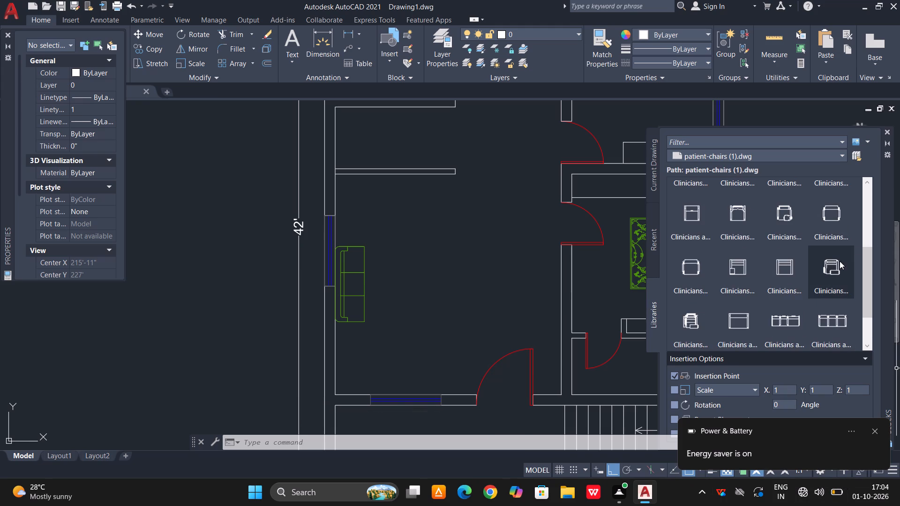
scroll(794, 228, up, 2)
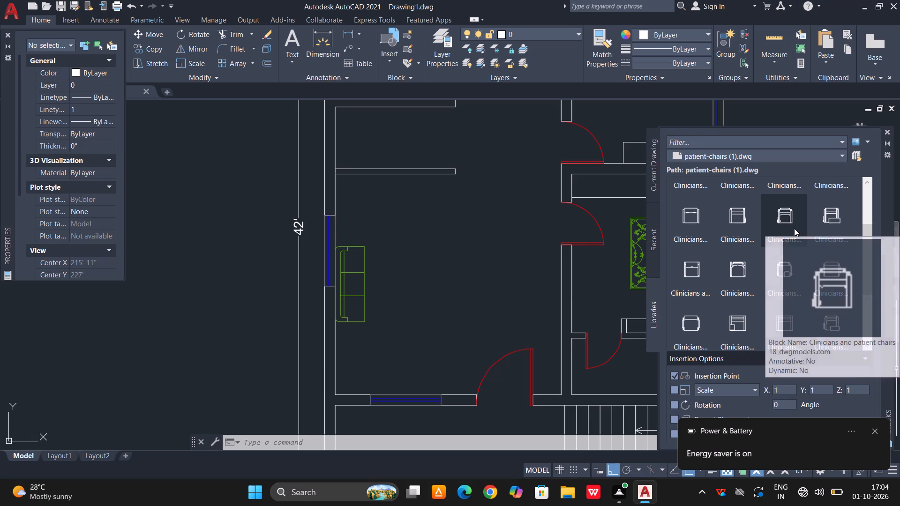
scroll(842, 204, up, 4)
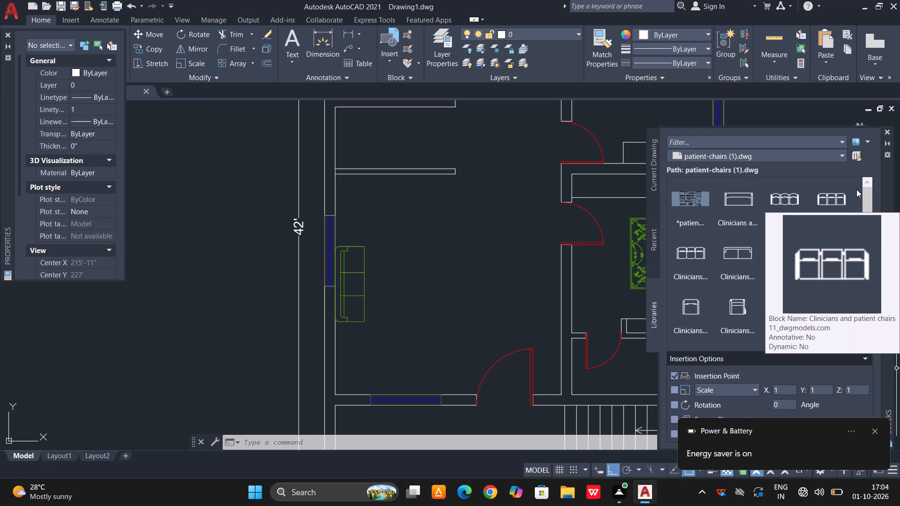
scroll(856, 189, down, 2)
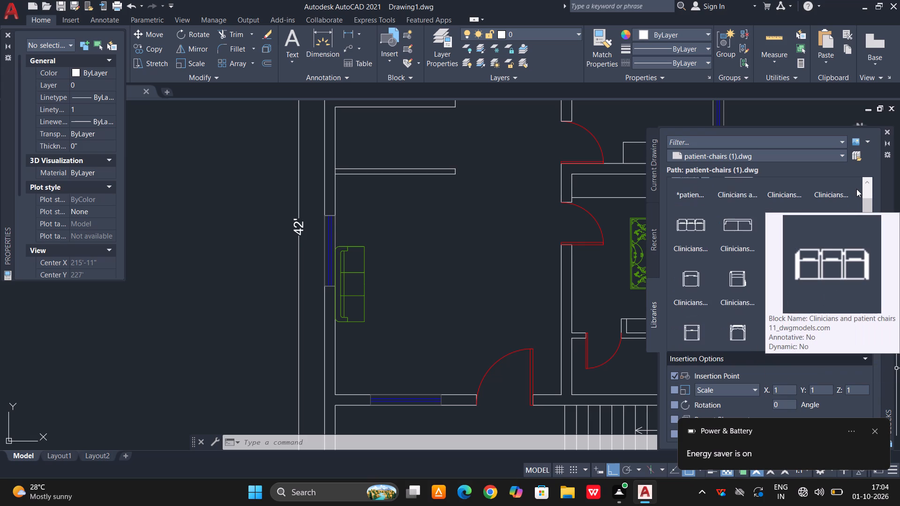
scroll(873, 200, down, 1)
scroll(877, 253, down, 1)
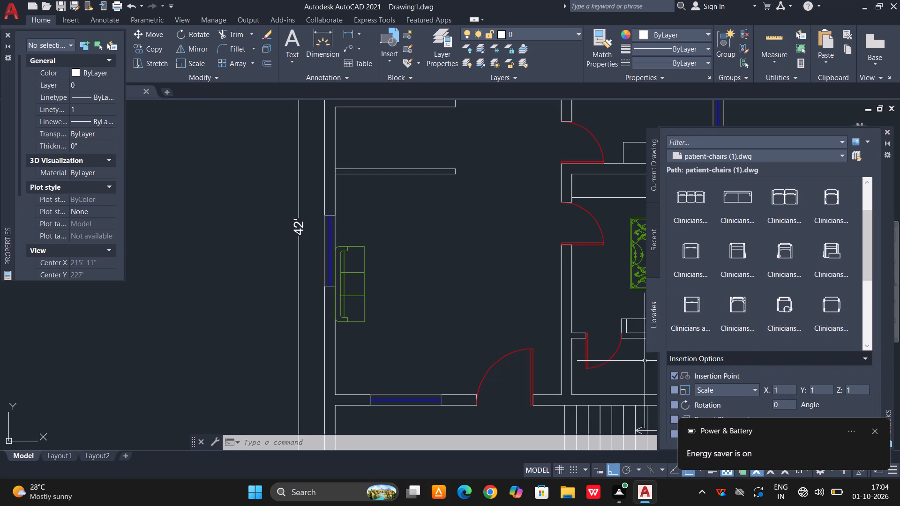
scroll(827, 266, down, 2)
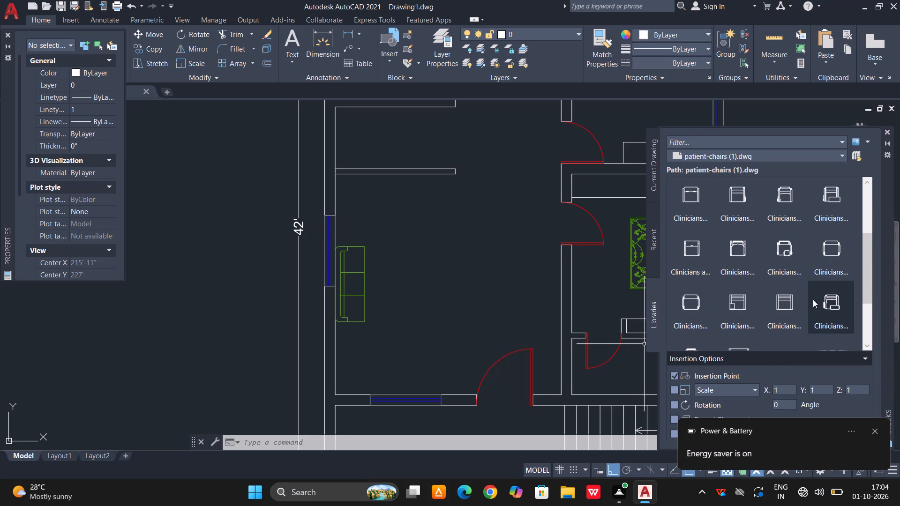
drag(792, 306, 466, 293)
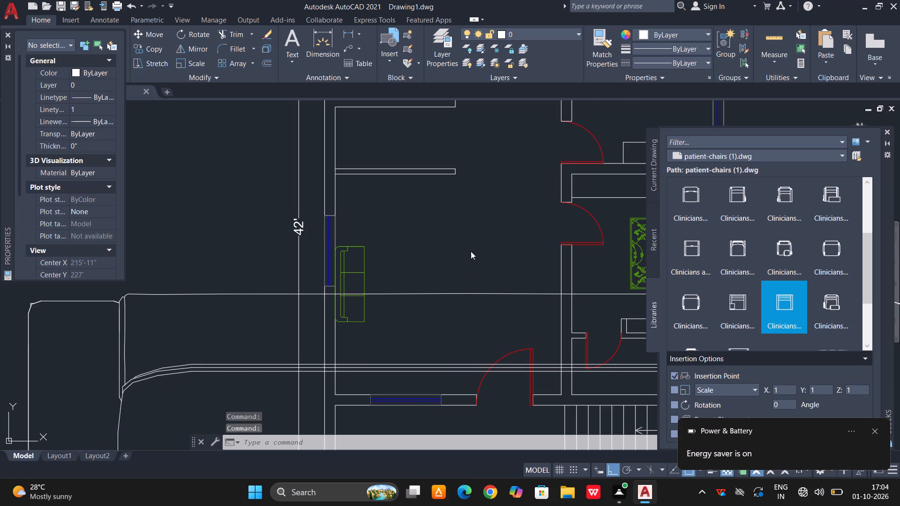
Scale the oversized armchair down about its northwest outer corner until it is about as wide as the sofa is deep.
scroll(471, 251, down, 11)
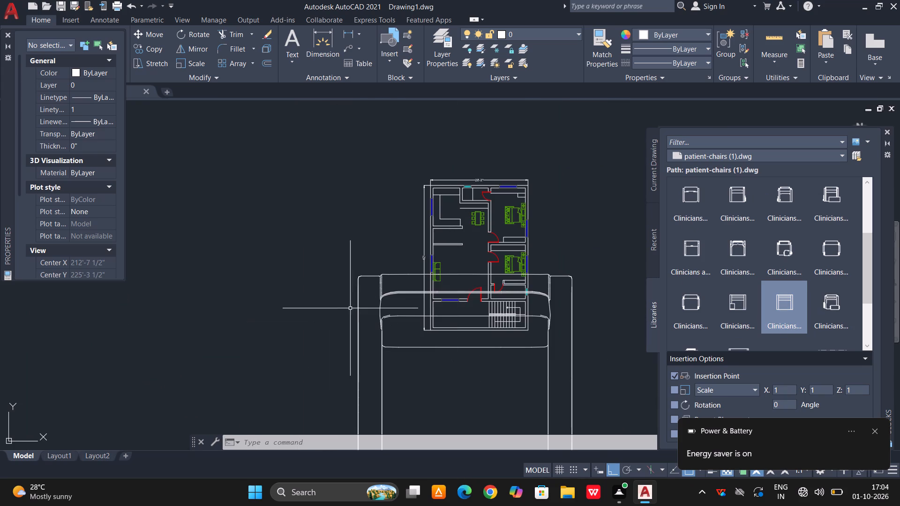
click(380, 268)
click(346, 299)
key(s)
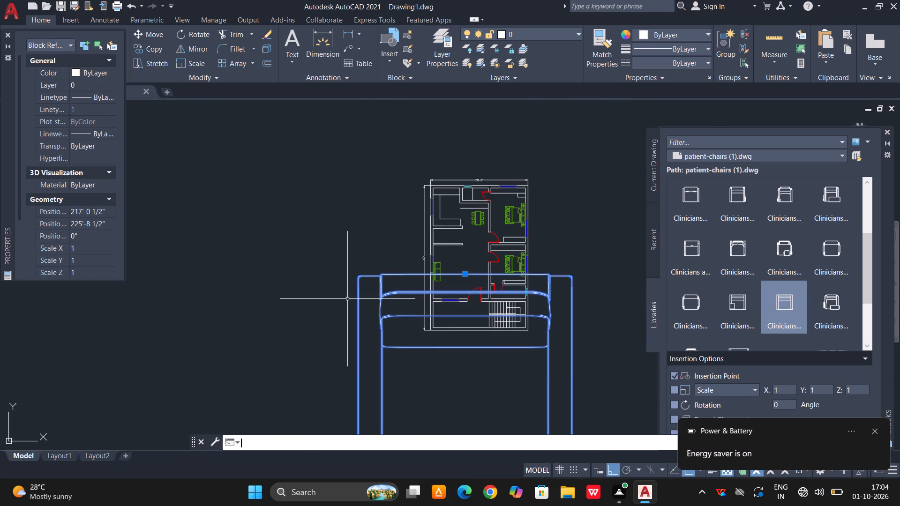
key(c)
key(space)
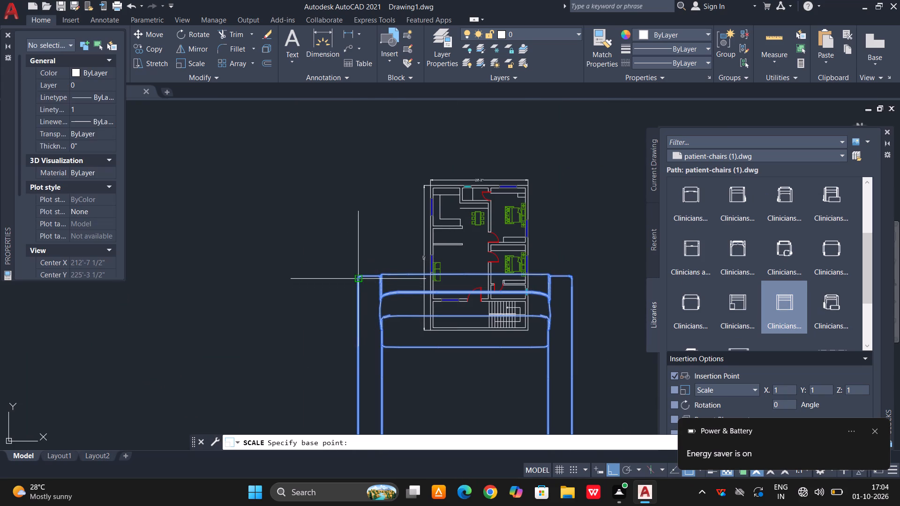
click(359, 281)
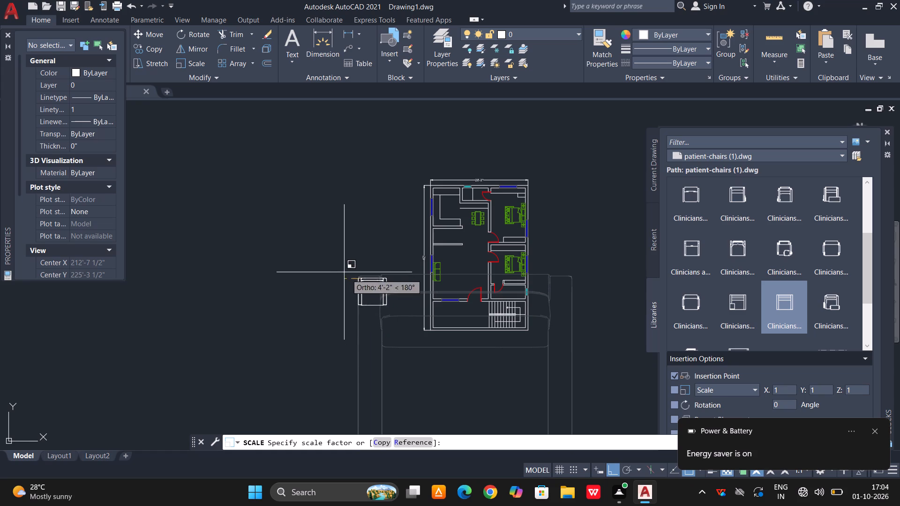
scroll(364, 303, up, 4)
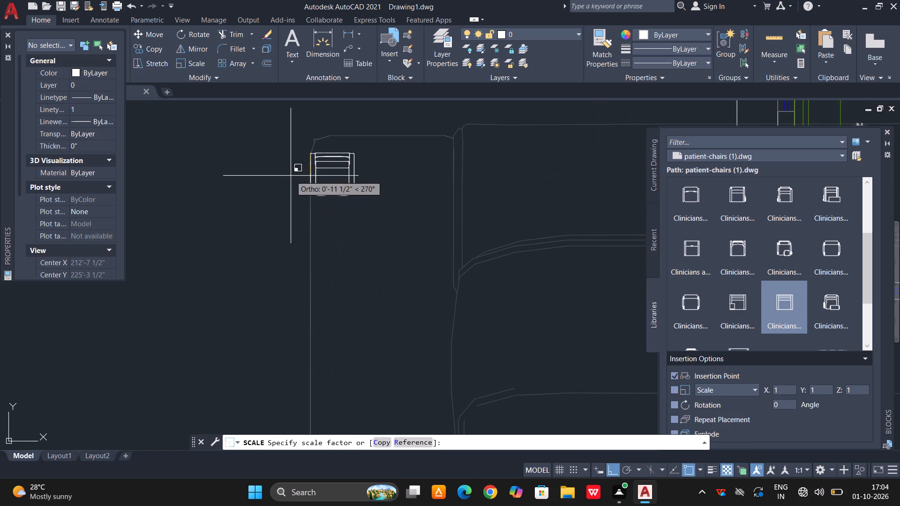
click(291, 176)
Match the properties of the green living-room sofa onto the scaled armchair outside the plan.
scroll(314, 240, down, 3)
scroll(470, 190, up, 2)
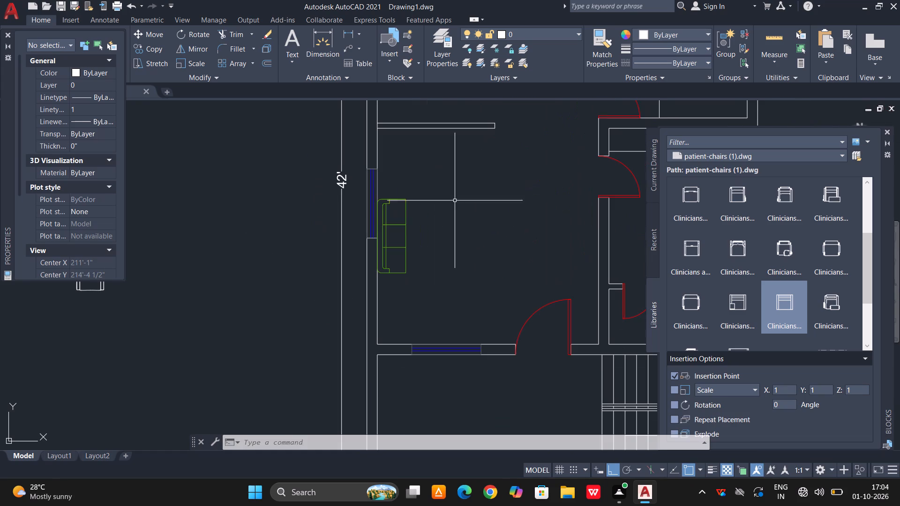
key(m)
key(a)
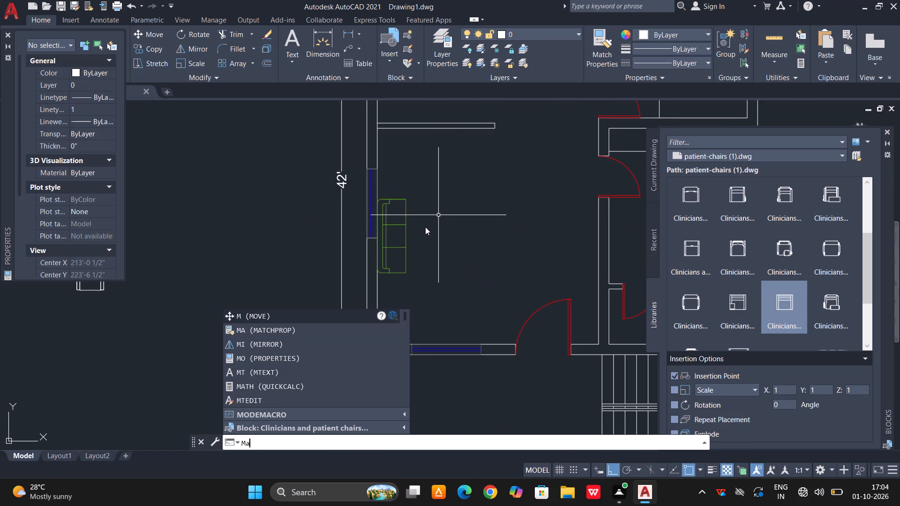
key(space)
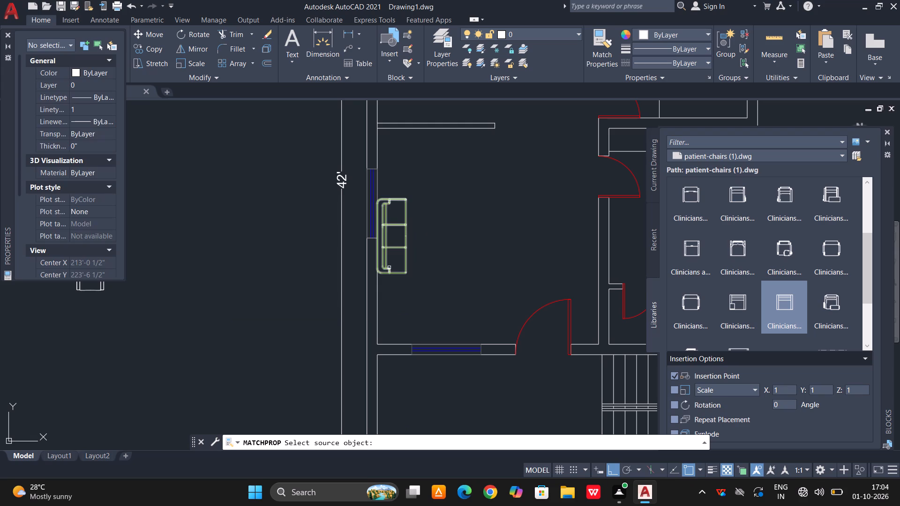
click(389, 268)
scroll(449, 258, down, 2)
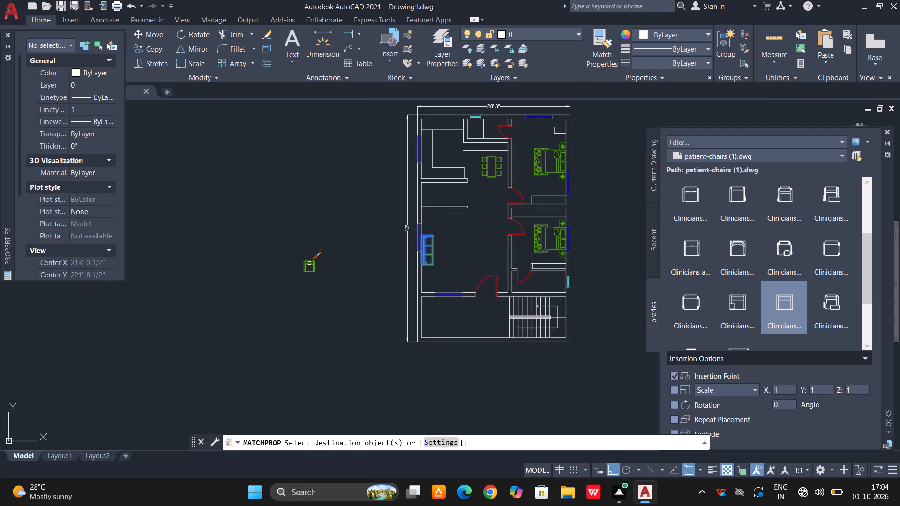
click(309, 263)
scroll(309, 263, up, 3)
key(Escape)
Rotate the armchair 180° about the midpoint of its back edge so that it faces north.
drag(356, 216, 351, 222)
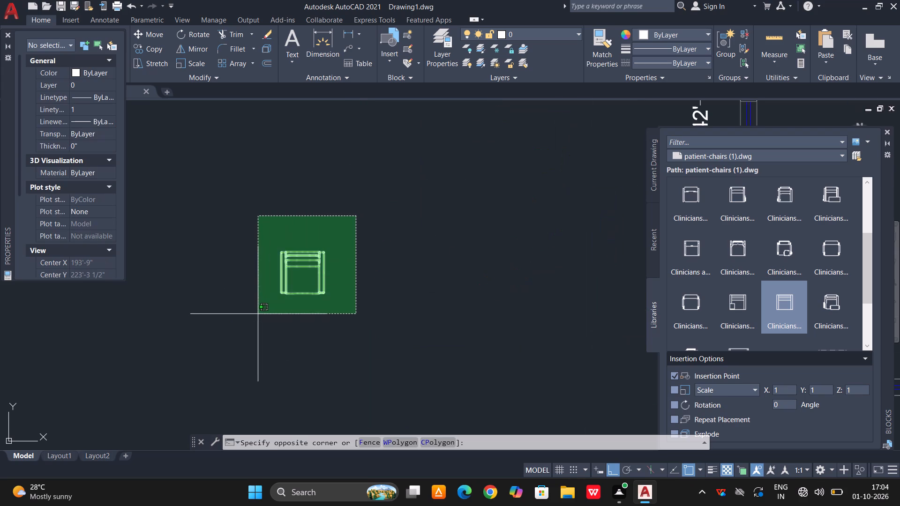
click(257, 316)
key(r)
key(o)
key(space)
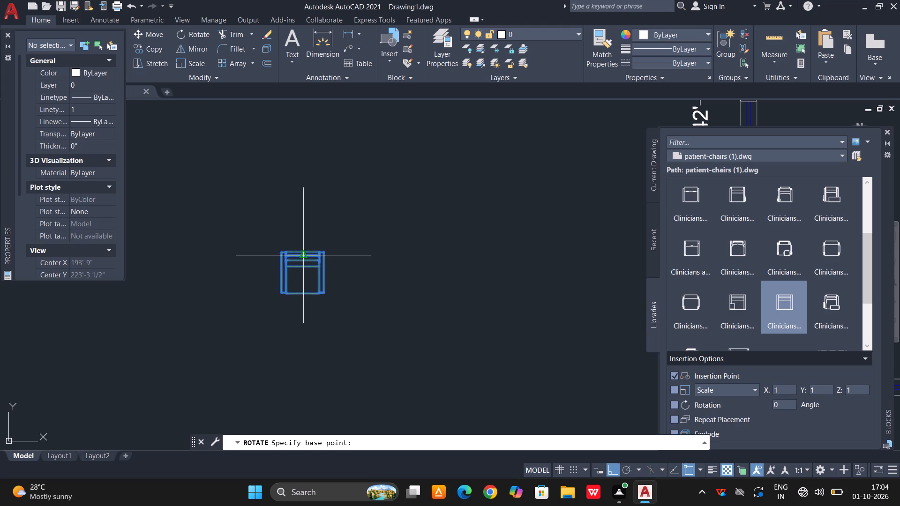
click(303, 252)
click(232, 237)
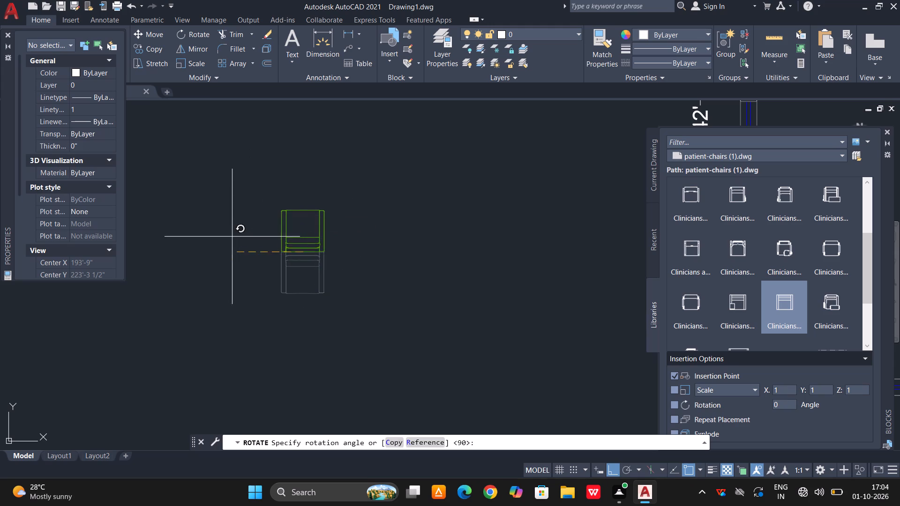
scroll(291, 205, up, 2)
key(Escape)
Move the armchair by its back midpoint into the living room, just north of the south window's western part.
click(390, 204)
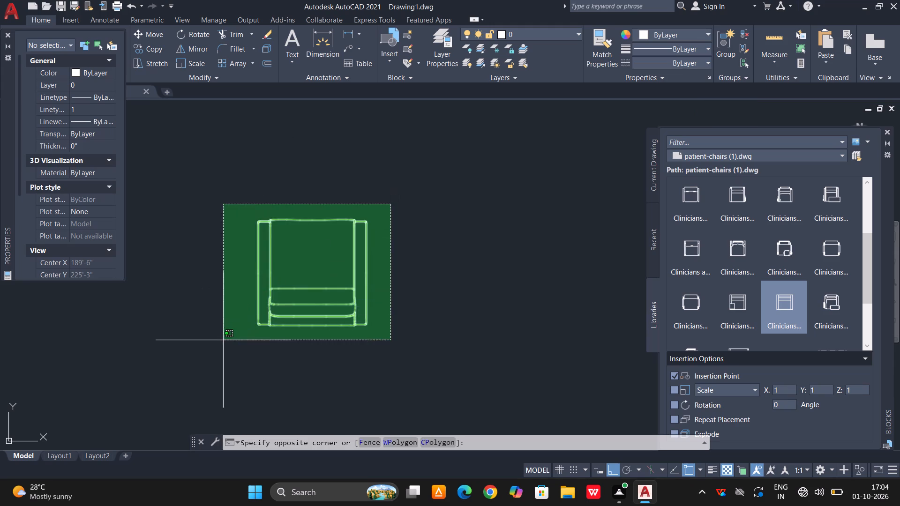
click(223, 340)
key(m)
key(space)
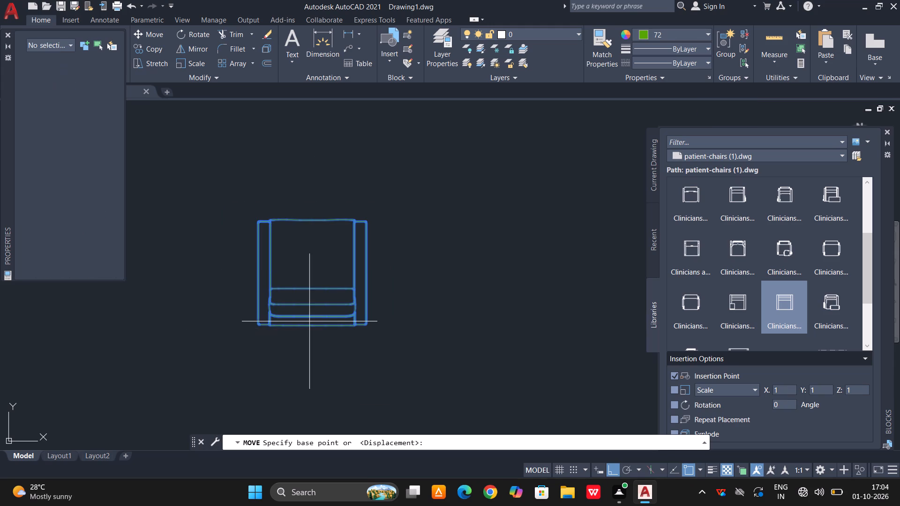
click(312, 325)
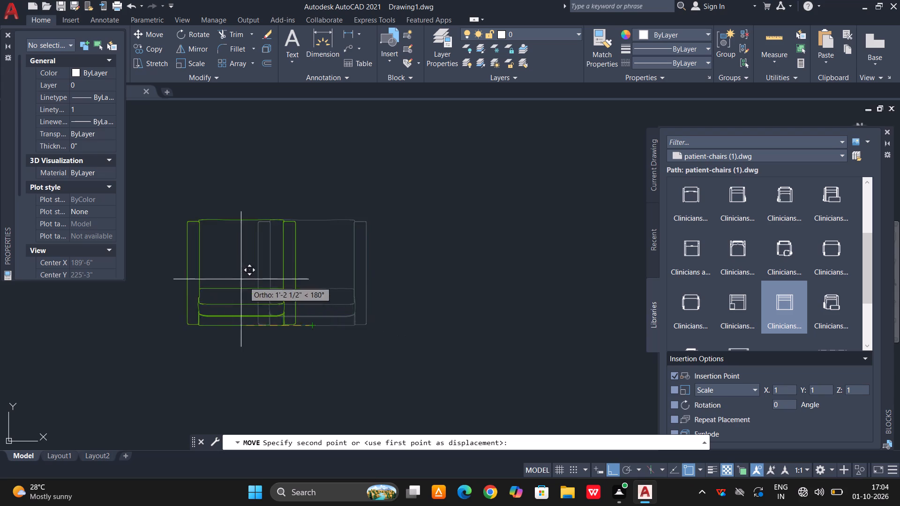
scroll(230, 276, down, 5)
scroll(343, 303, up, 3)
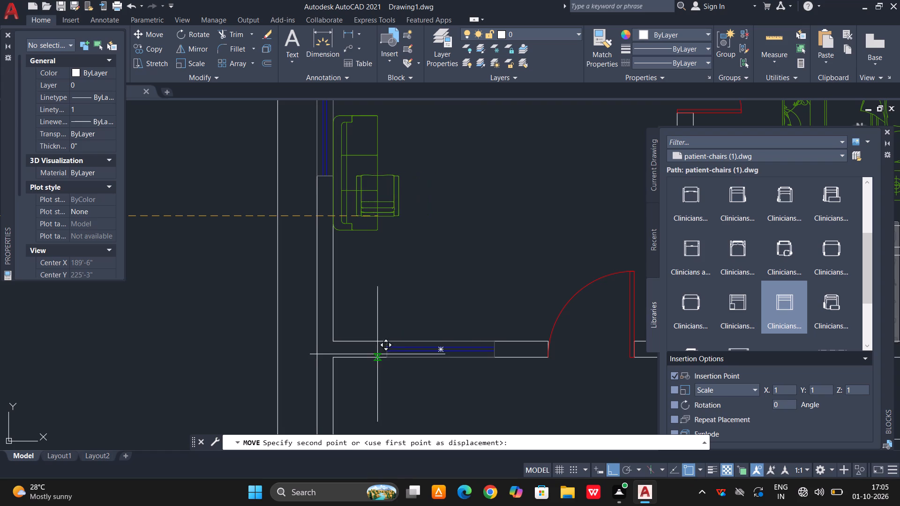
key(F8)
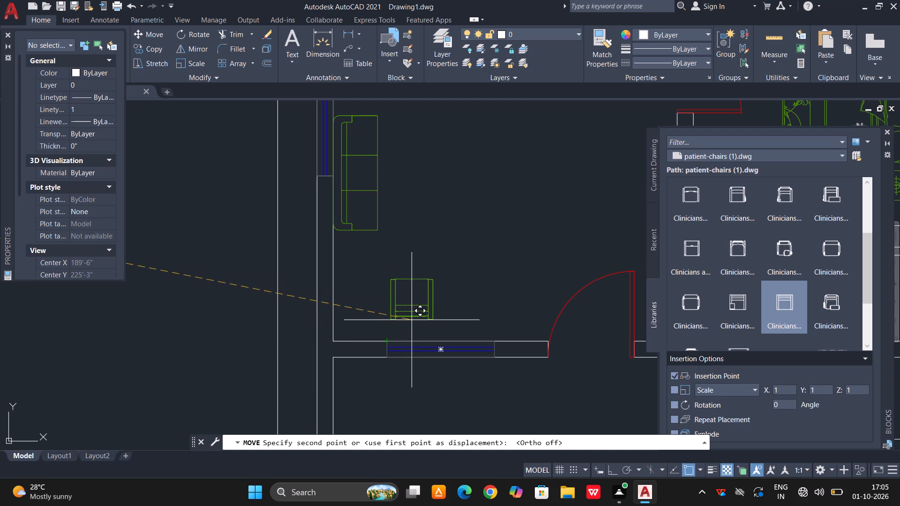
click(412, 320)
key(grave)
click(442, 265)
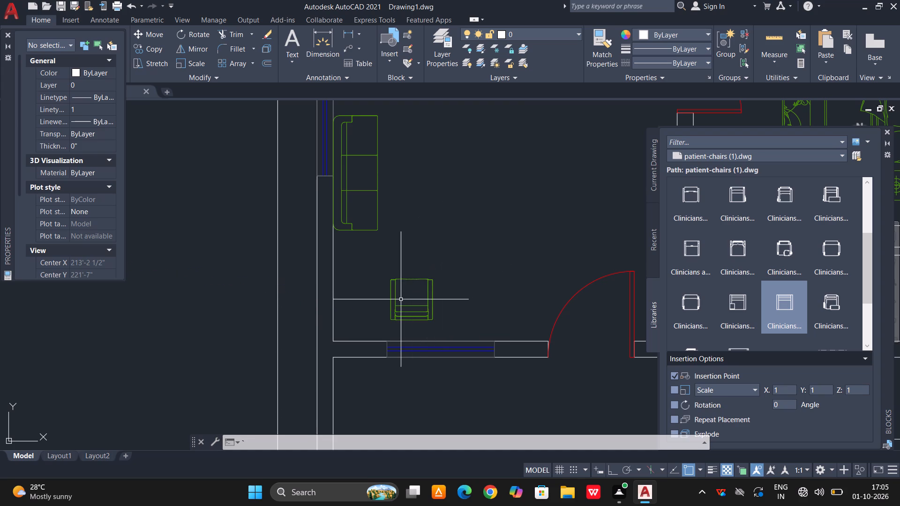
key(Escape)
Copy the armchair straight east by about 4'-1 1/2", in front of the south window's eastern end.
drag(432, 264, 429, 268)
click(395, 307)
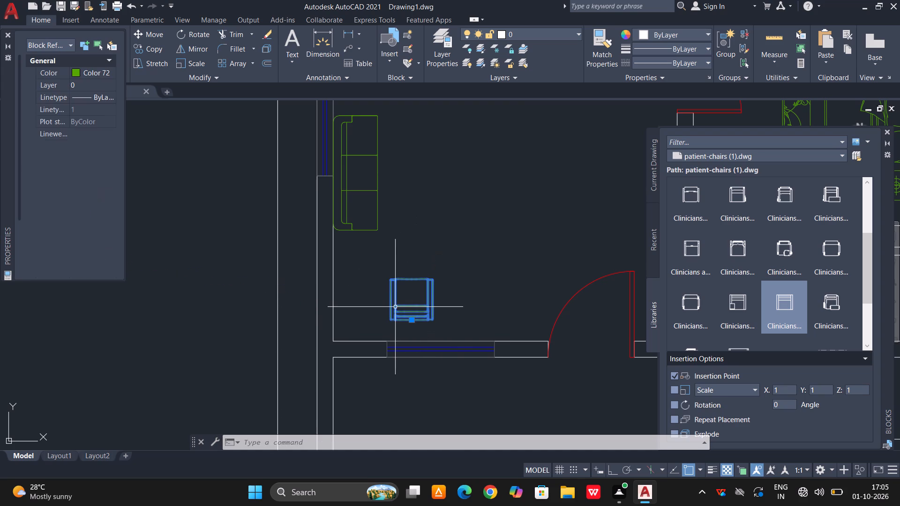
text(co)
key(space)
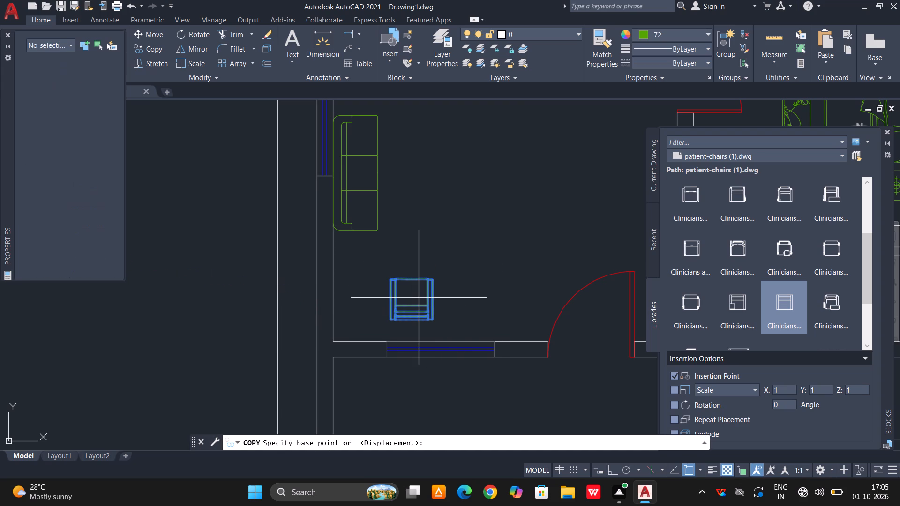
click(402, 293)
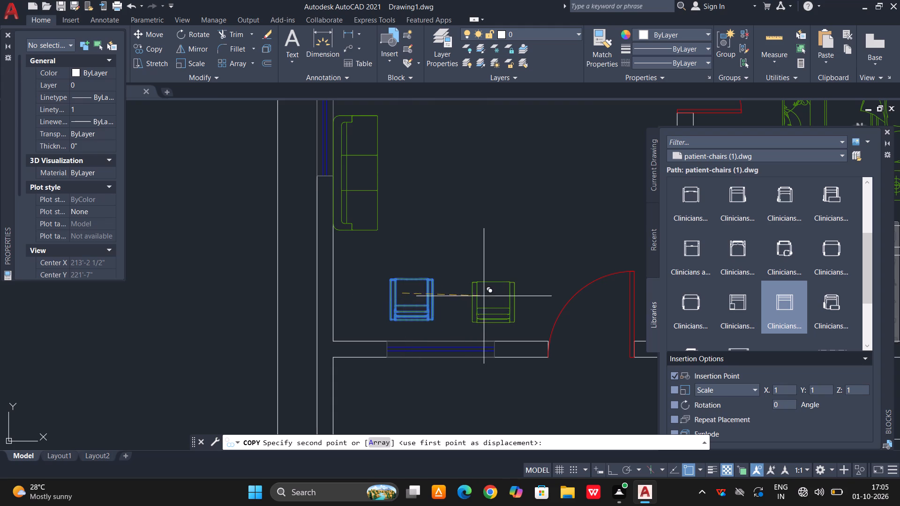
key(F8)
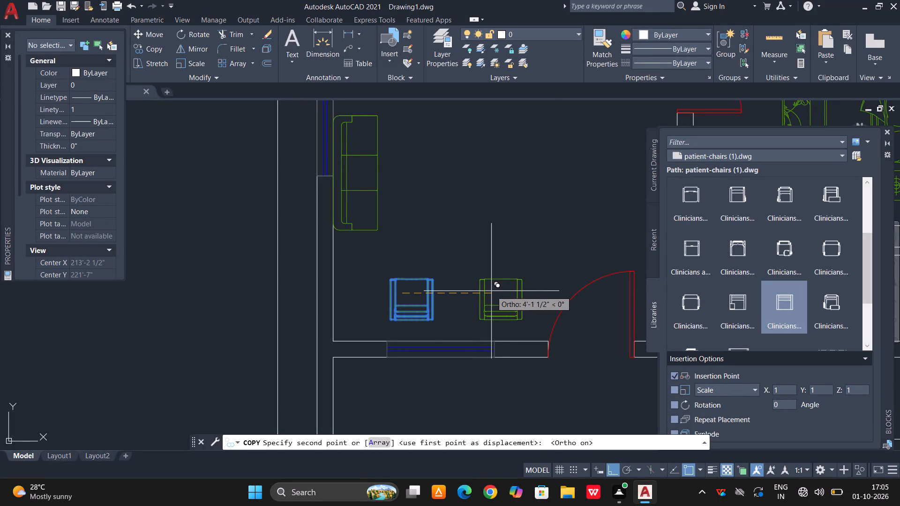
click(491, 291)
key(Escape)
Draw a narrow upright rectangle as a side table in the gap between the two armchairs, slightly shorter than the chairs.
scroll(451, 315, up, 2)
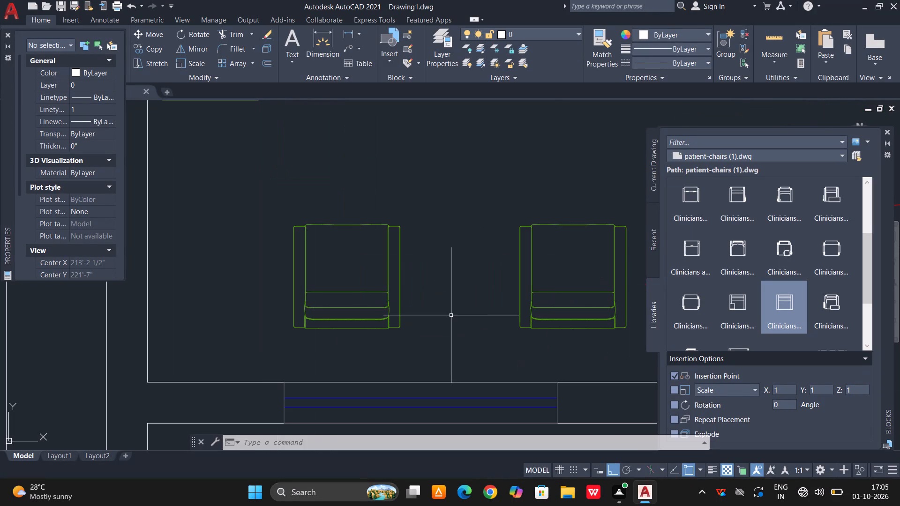
text(rec)
key(space)
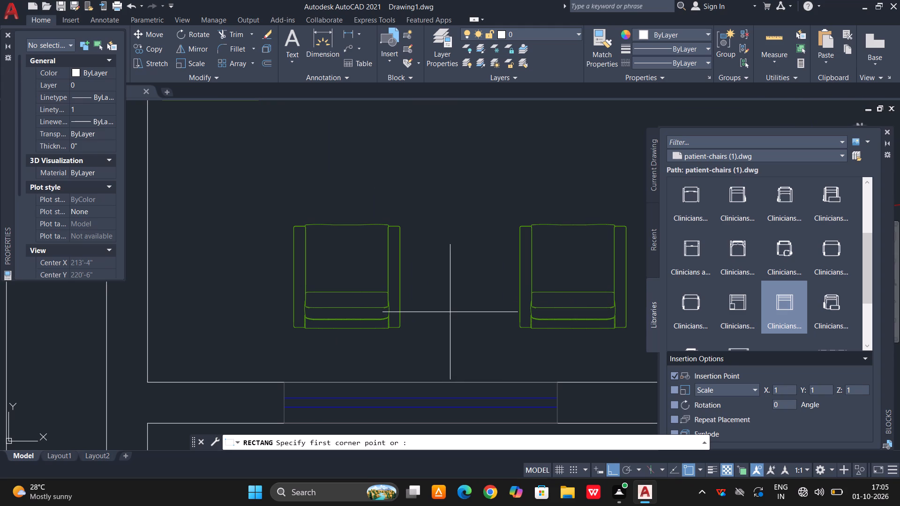
click(435, 236)
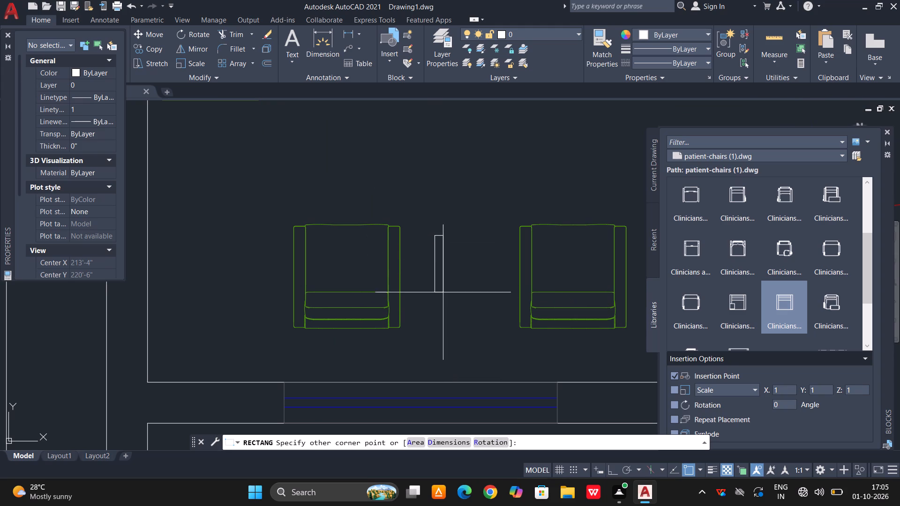
click(483, 321)
key(Escape)
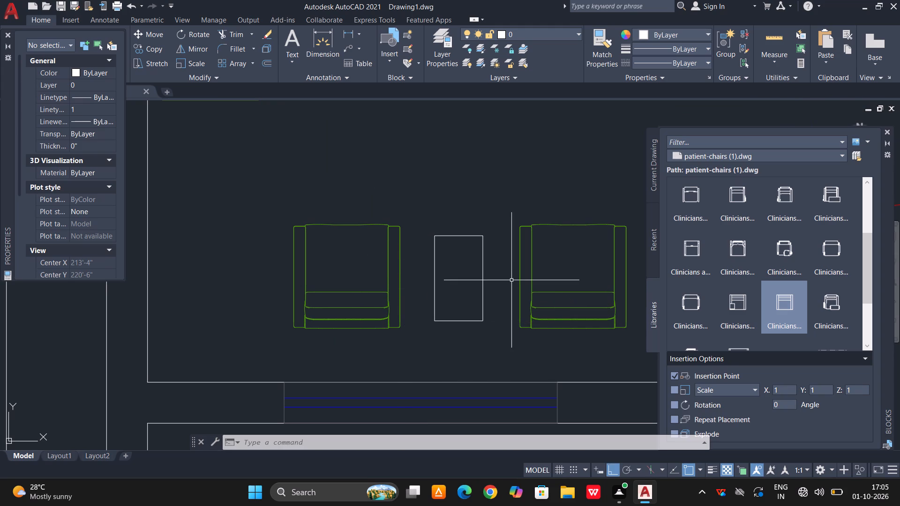
Match the green armchair's properties onto the side table rectangle.
key(m)
key(a)
key(space)
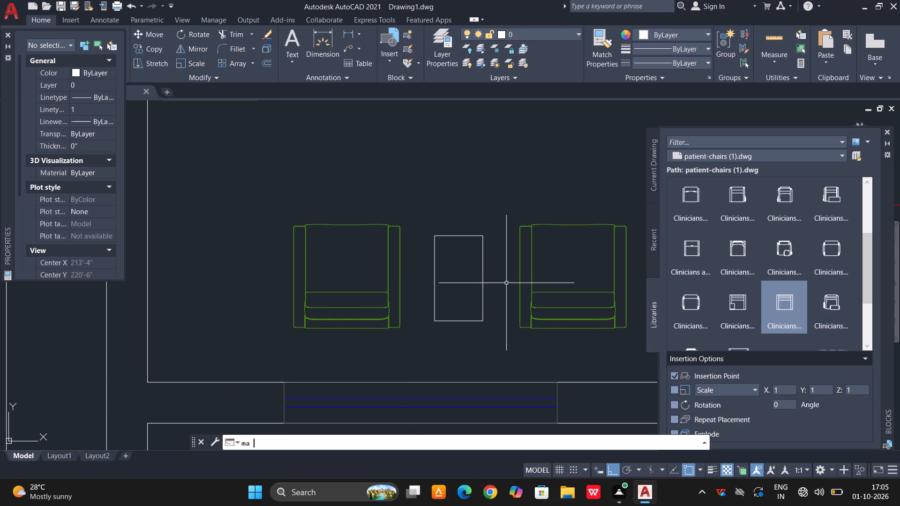
click(521, 246)
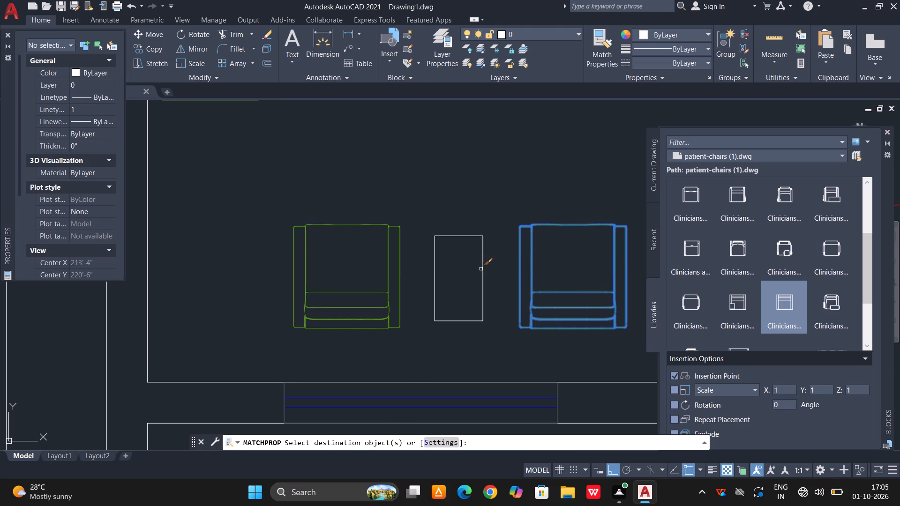
click(481, 269)
click(454, 305)
click(450, 322)
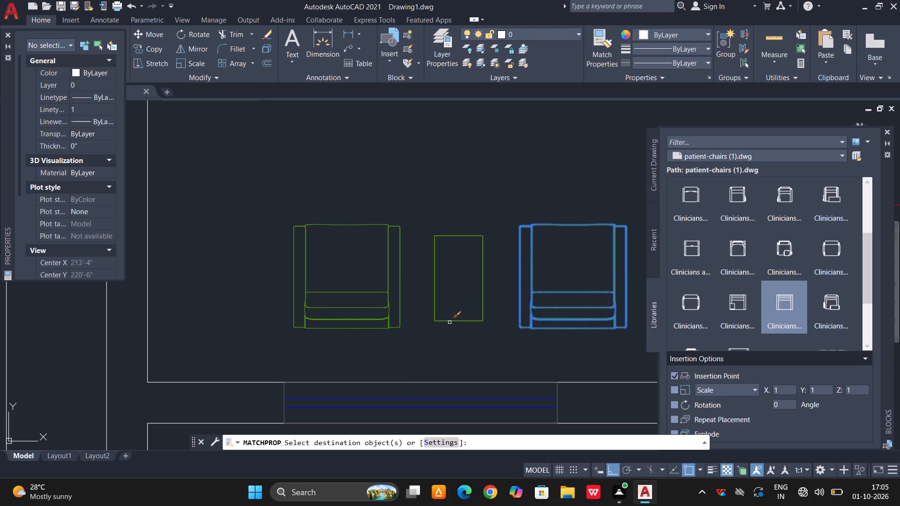
scroll(456, 323, down, 2)
key(Escape)
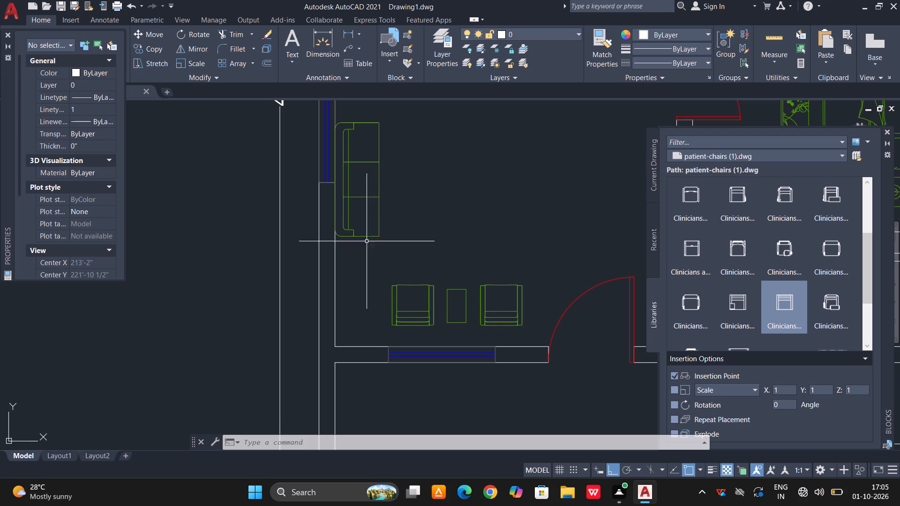
key(Escape)
Move the sofa farther south along the west wall so its middle sits slightly beyond the window's south end.
scroll(369, 272, down, 3)
scroll(369, 200, up, 2)
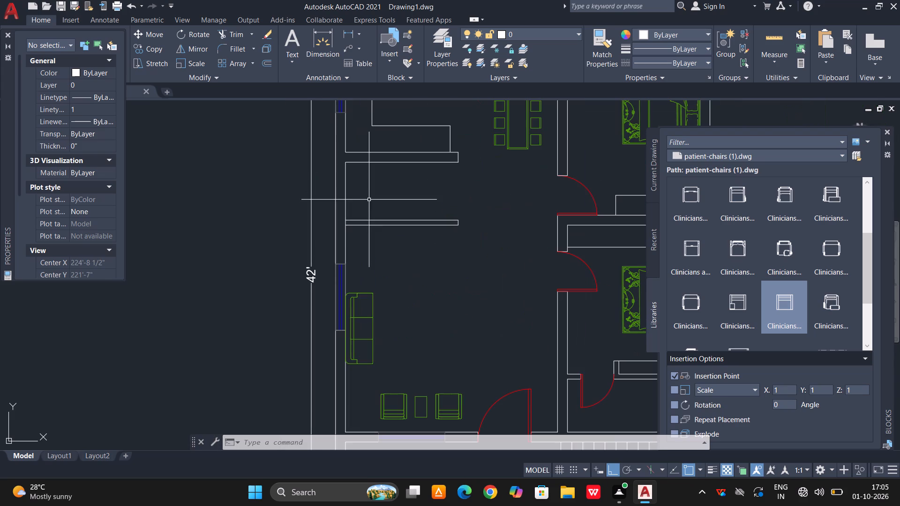
click(379, 284)
click(360, 309)
key(m)
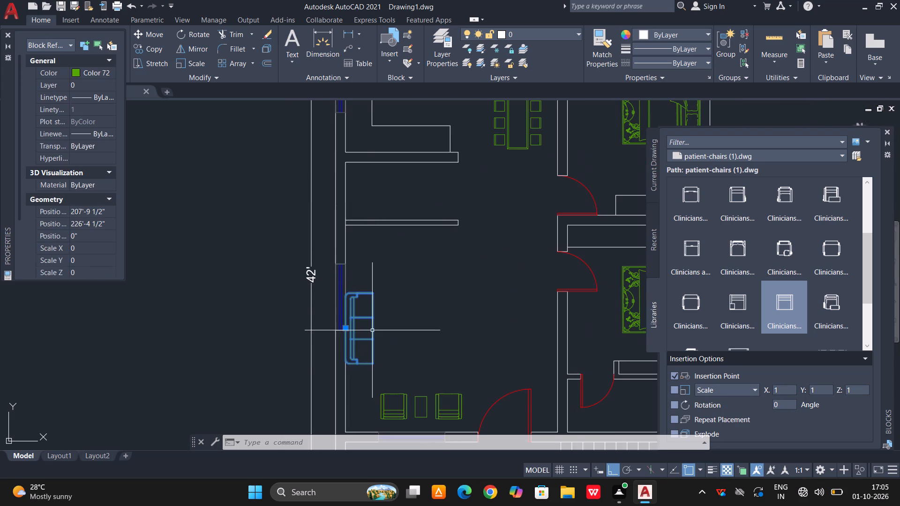
key(space)
scroll(311, 338, up, 1)
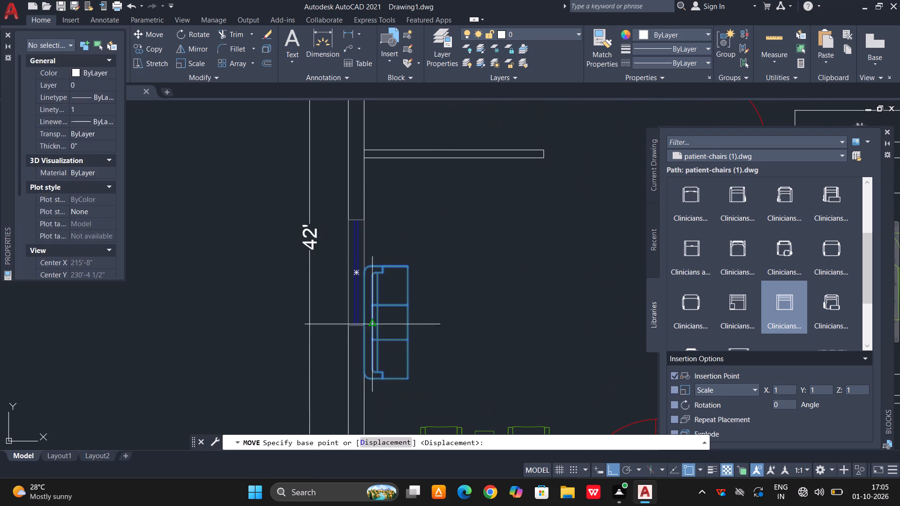
click(363, 327)
click(362, 355)
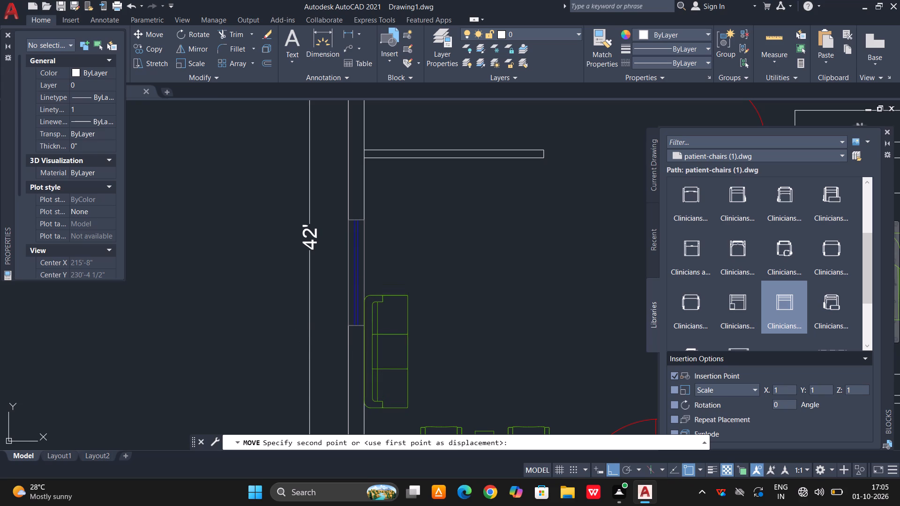
scroll(403, 301, down, 1)
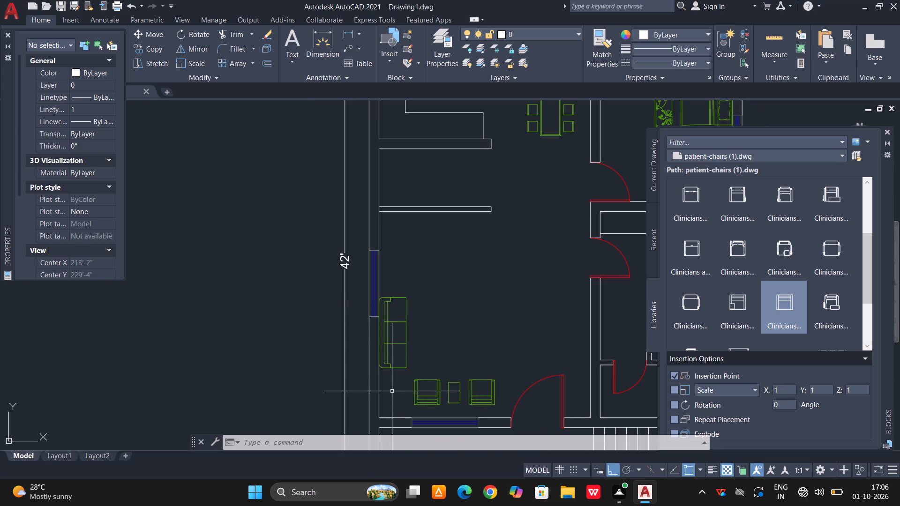
Draw a large rug rectangle overlapping the sofa and both armchairs, reaching slightly beyond the sofa's north end and the eastern armchair.
middle_drag(391, 392, 391, 325)
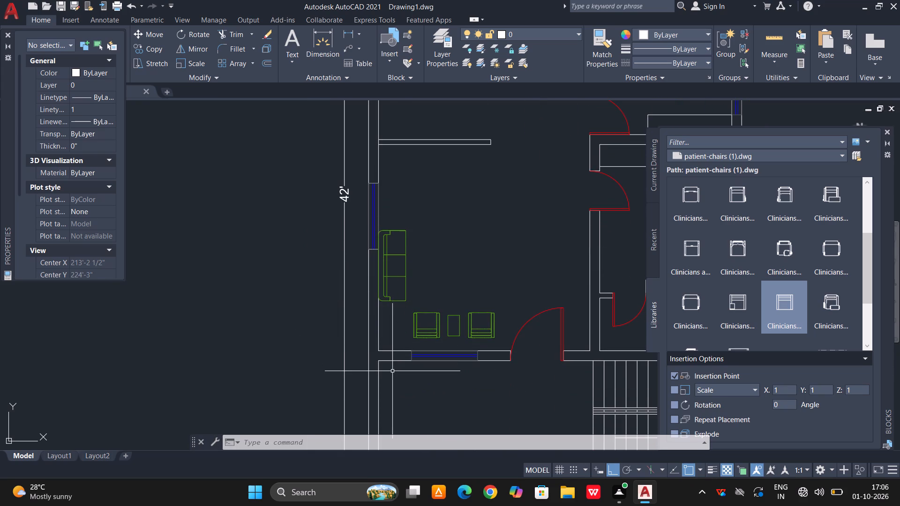
scroll(392, 372, up, 2)
key(Escape)
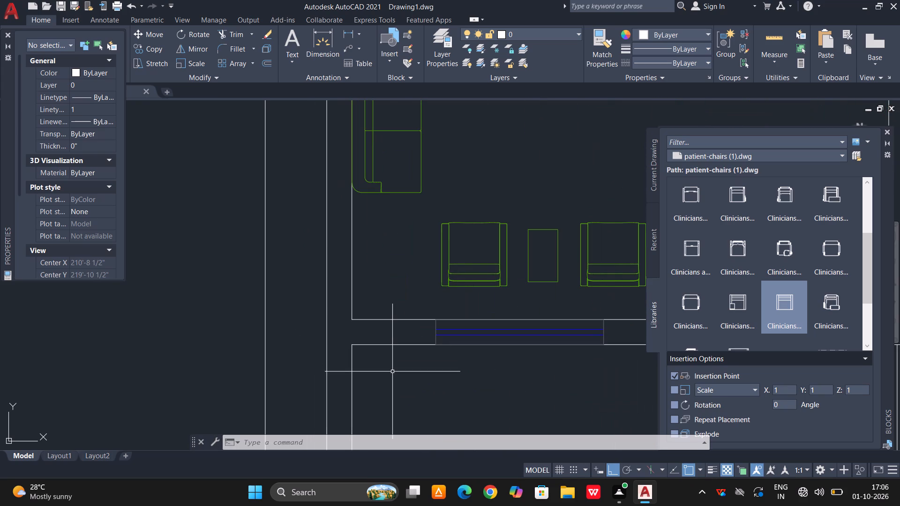
text(re)
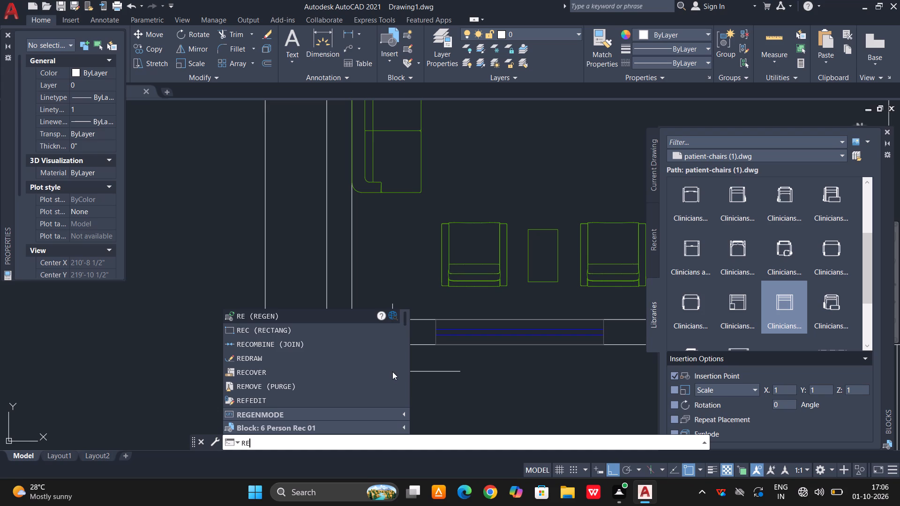
text(c)
key(space)
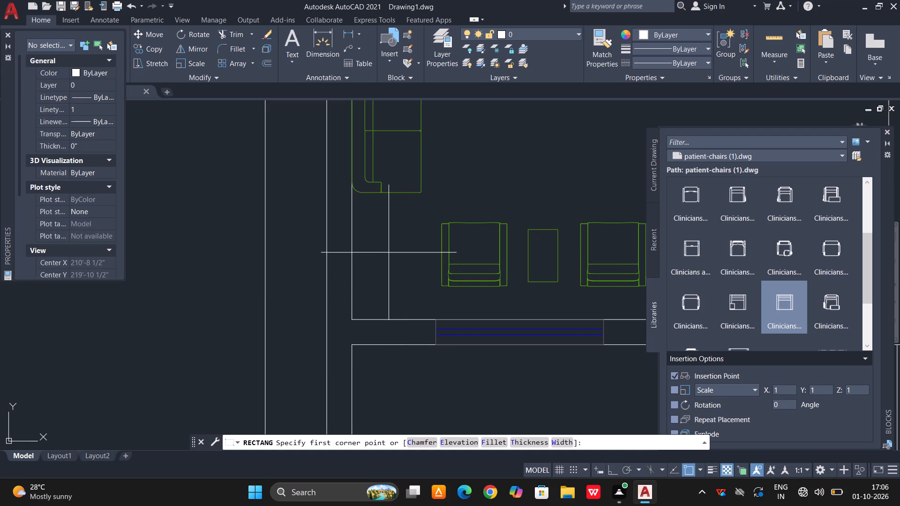
click(389, 245)
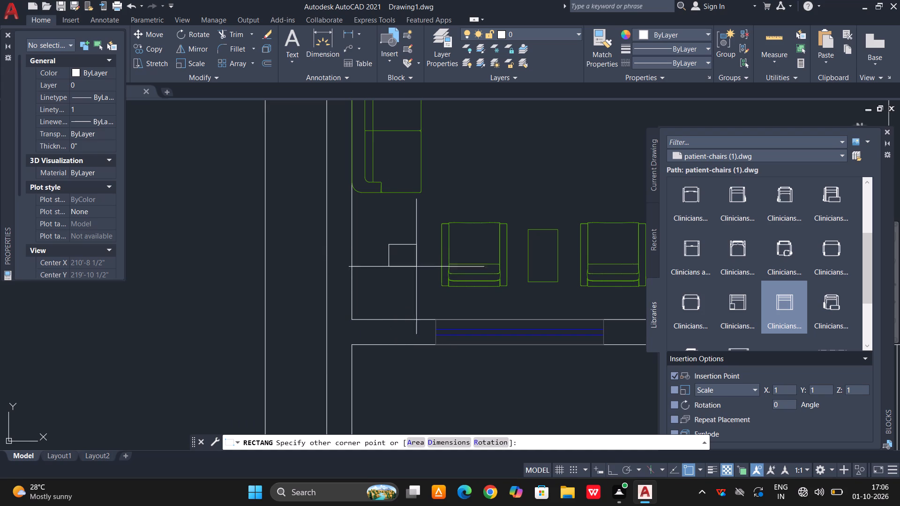
scroll(454, 259, up, 3)
scroll(454, 279, down, 2)
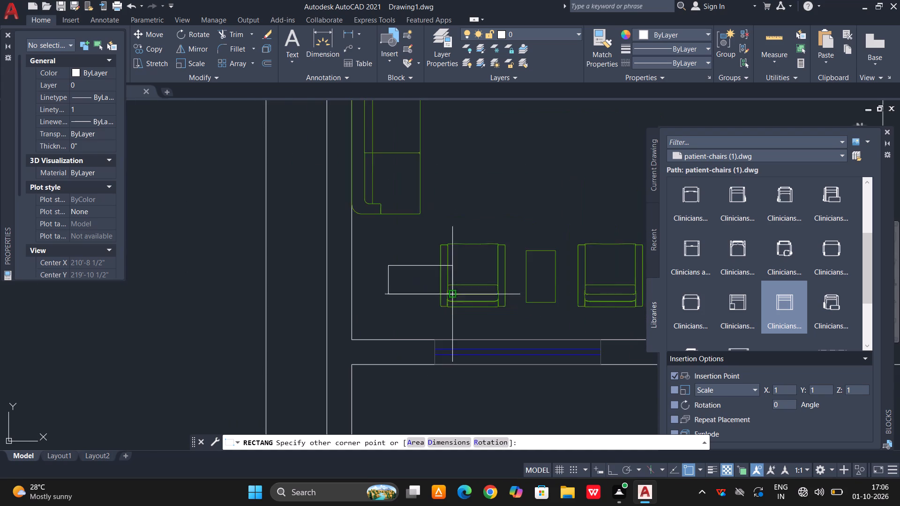
scroll(454, 297, down, 4)
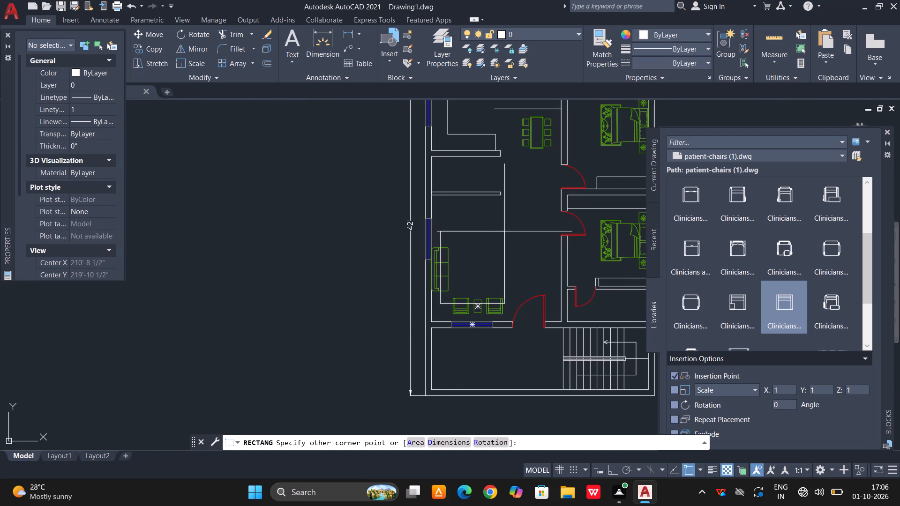
scroll(508, 237, up, 1)
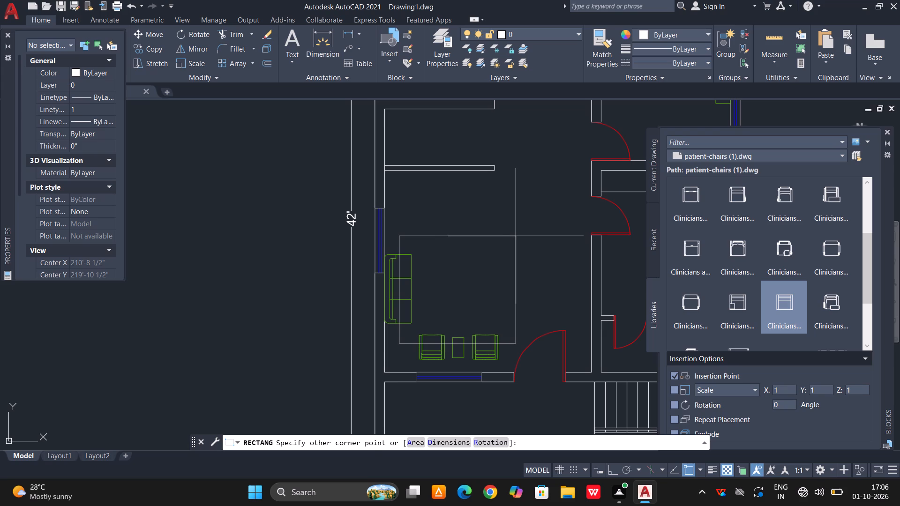
click(516, 236)
scroll(393, 268, up, 2)
key(Escape)
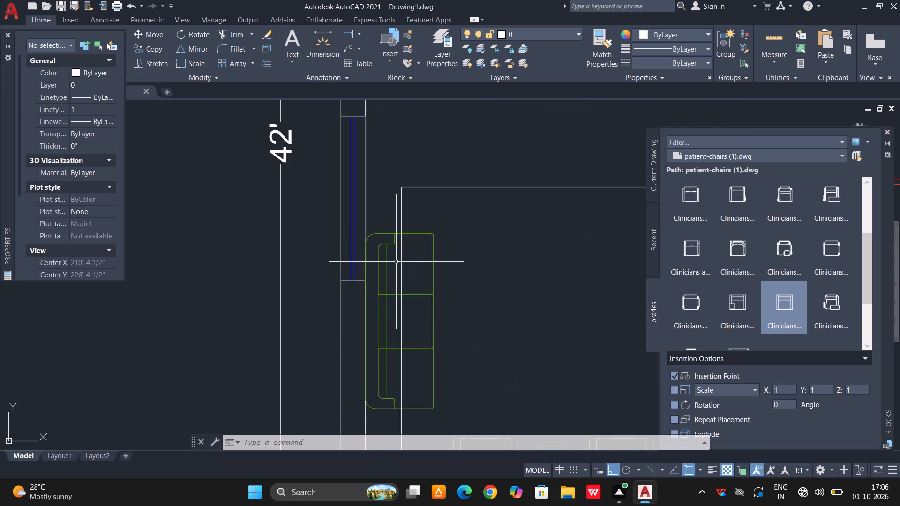
Trim the rug rectangle's lines where they cross the sofa's end seats and the two armchairs.
text(tr)
key(space)
key(space)
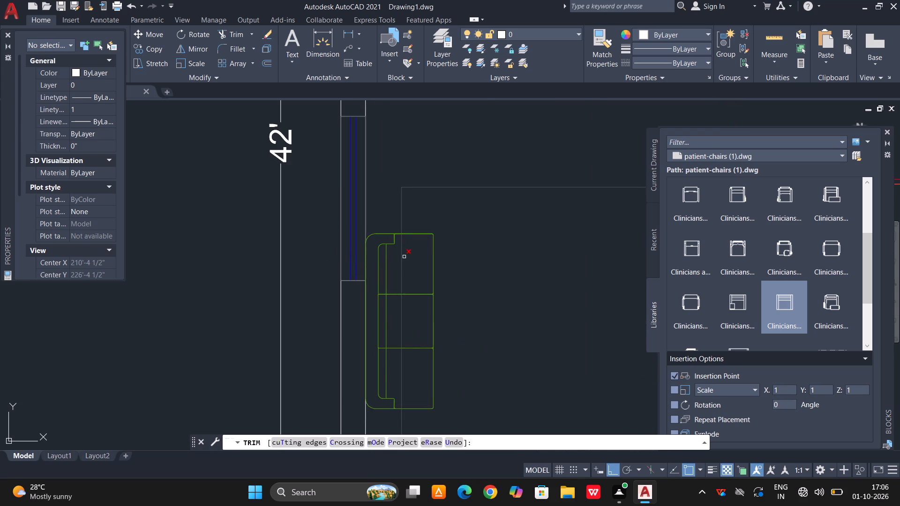
click(400, 259)
scroll(416, 268, down, 1)
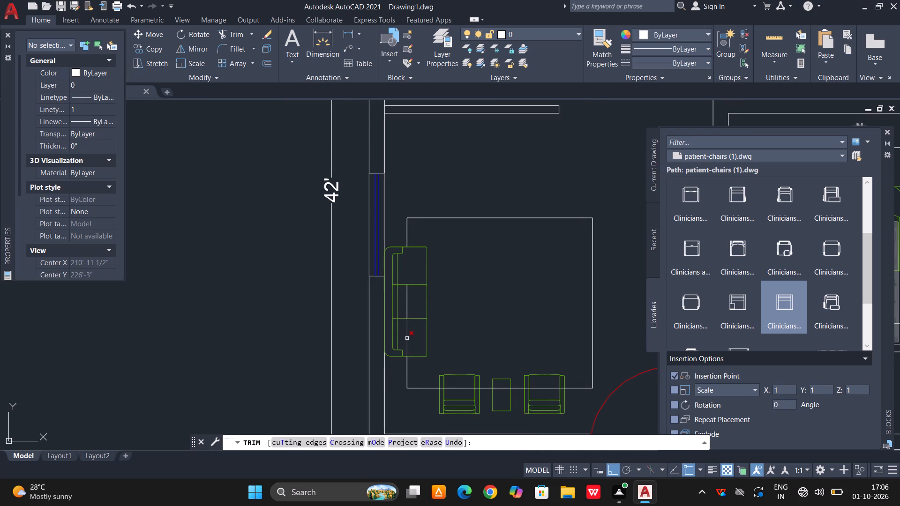
click(407, 338)
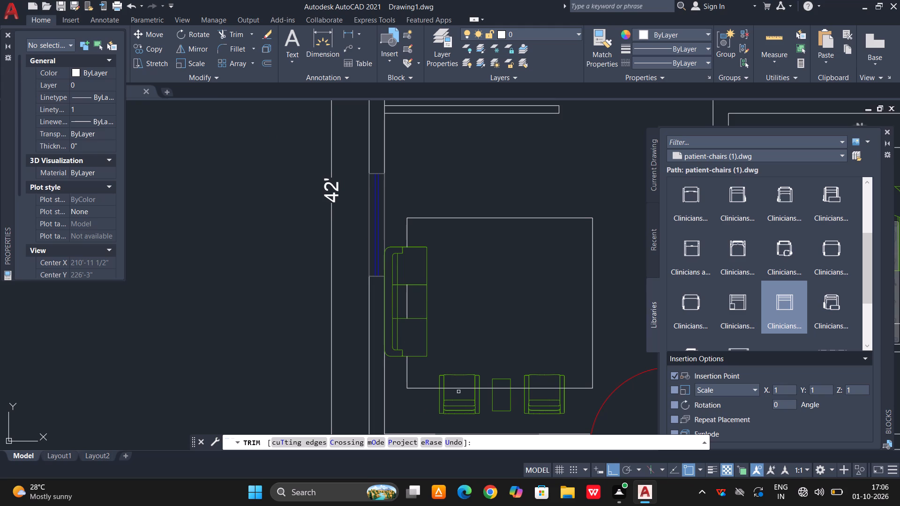
click(460, 389)
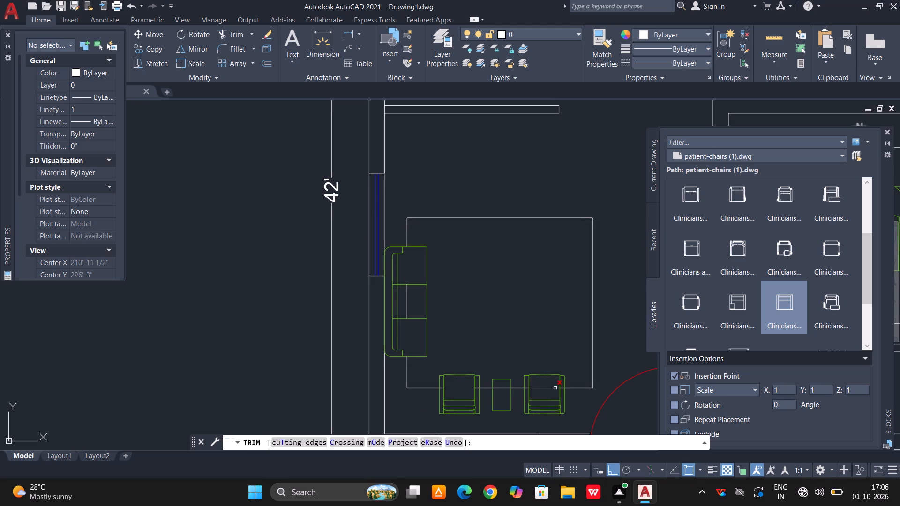
click(555, 387)
scroll(555, 399, up, 3)
click(516, 378)
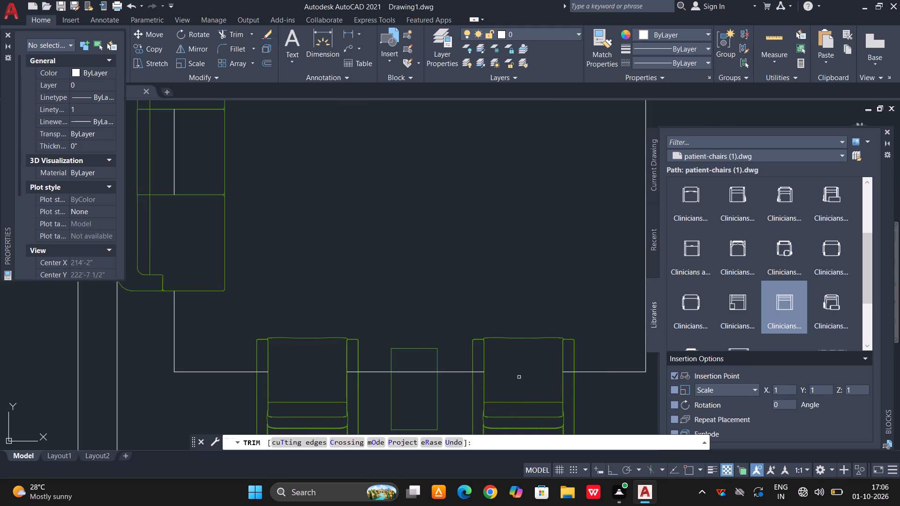
click(570, 372)
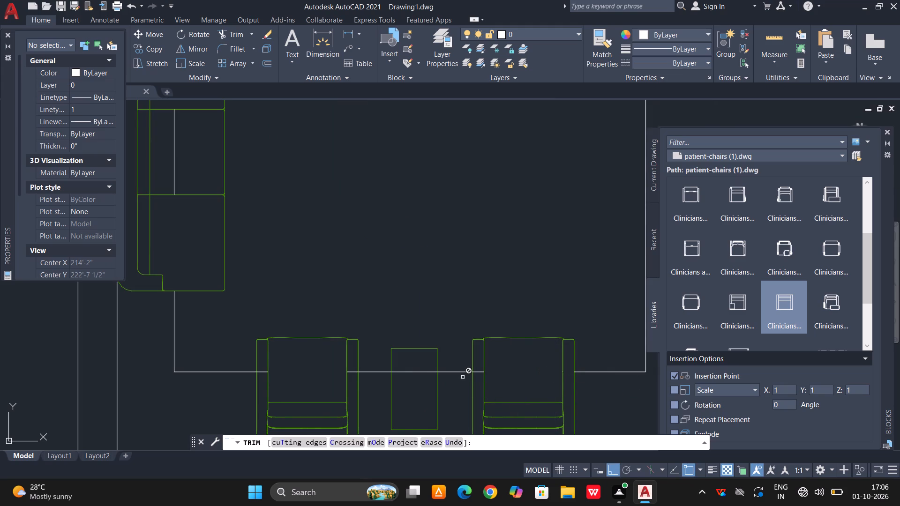
click(262, 373)
key(Escape)
Delete the leftover rug segments across the side table between the armchairs and inside the sofa's middle seat.
click(380, 366)
click(376, 389)
scroll(375, 391, down, 2)
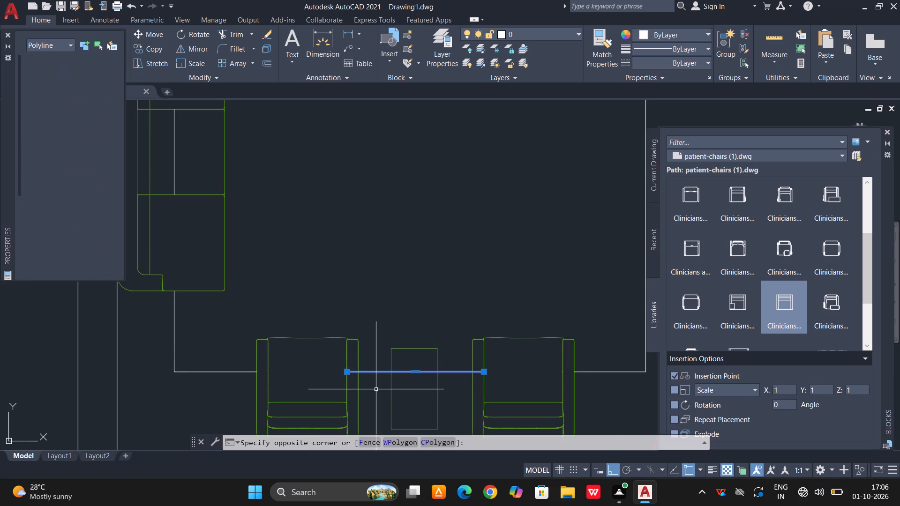
scroll(307, 313, down, 2)
scroll(285, 282, up, 2)
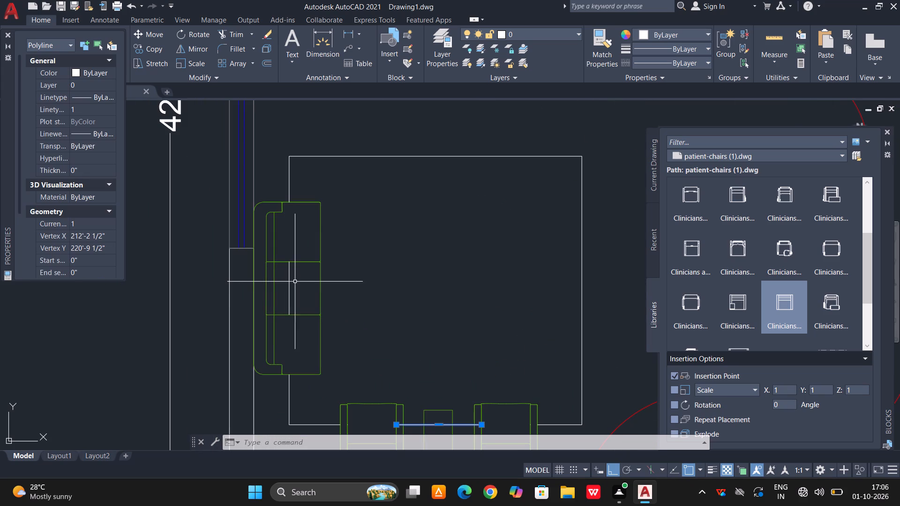
click(295, 282)
click(281, 289)
key(Delete)
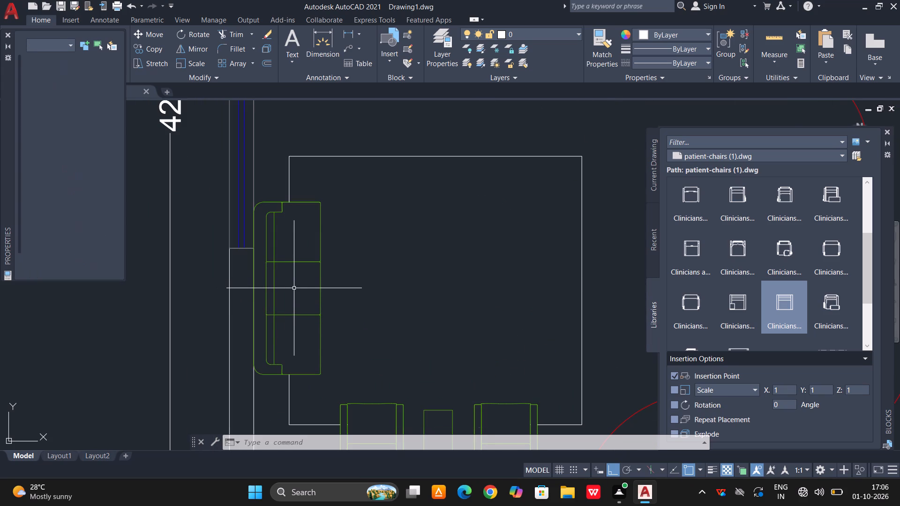
key(Escape)
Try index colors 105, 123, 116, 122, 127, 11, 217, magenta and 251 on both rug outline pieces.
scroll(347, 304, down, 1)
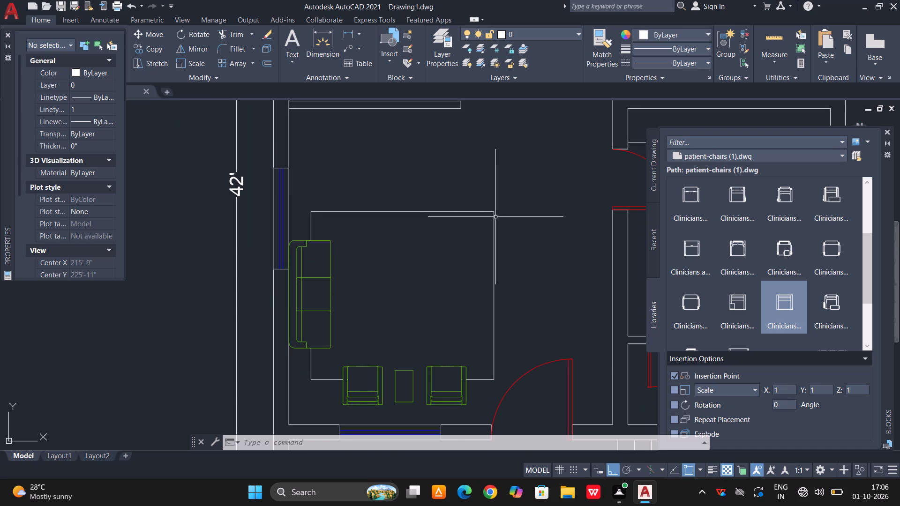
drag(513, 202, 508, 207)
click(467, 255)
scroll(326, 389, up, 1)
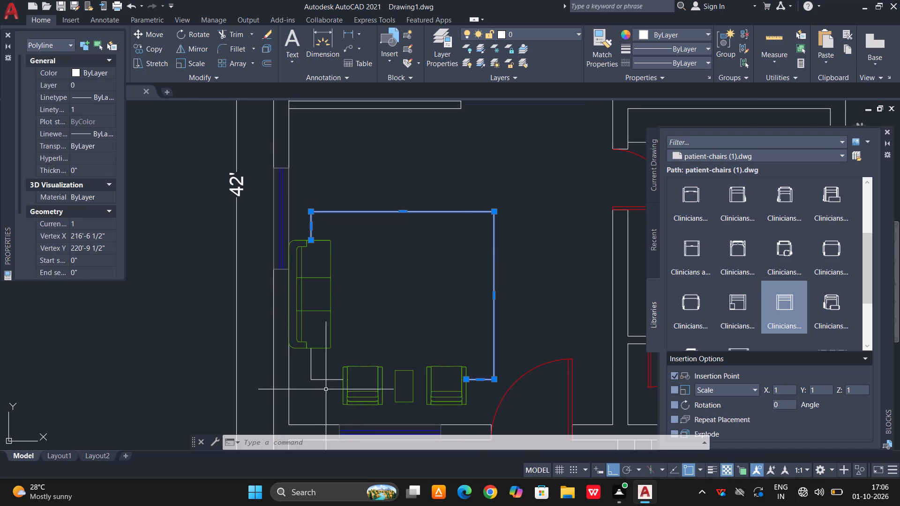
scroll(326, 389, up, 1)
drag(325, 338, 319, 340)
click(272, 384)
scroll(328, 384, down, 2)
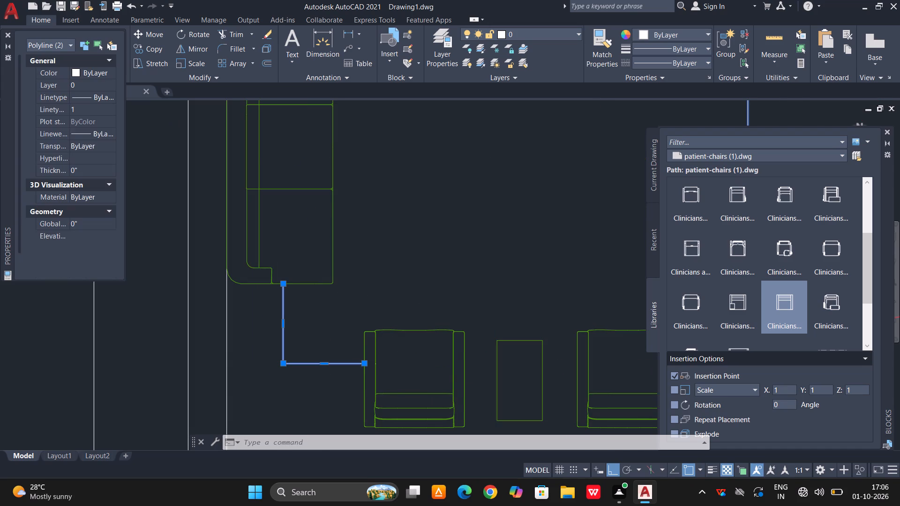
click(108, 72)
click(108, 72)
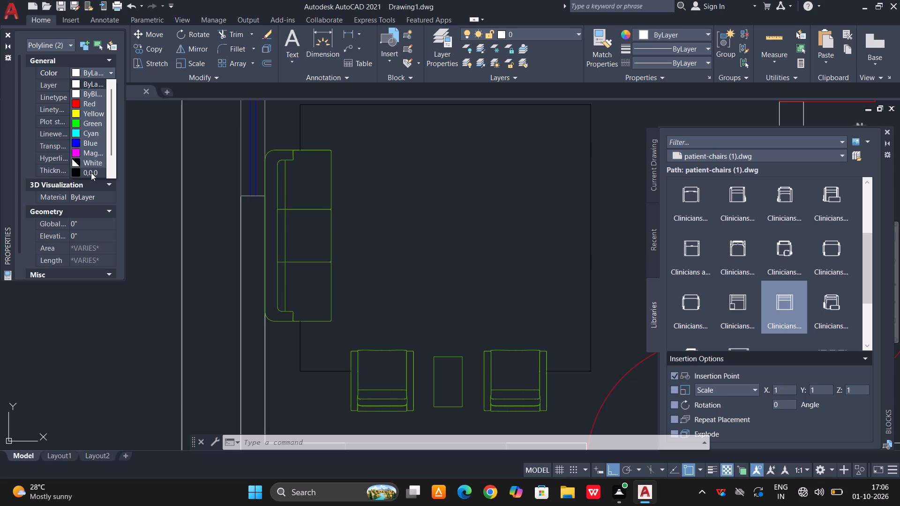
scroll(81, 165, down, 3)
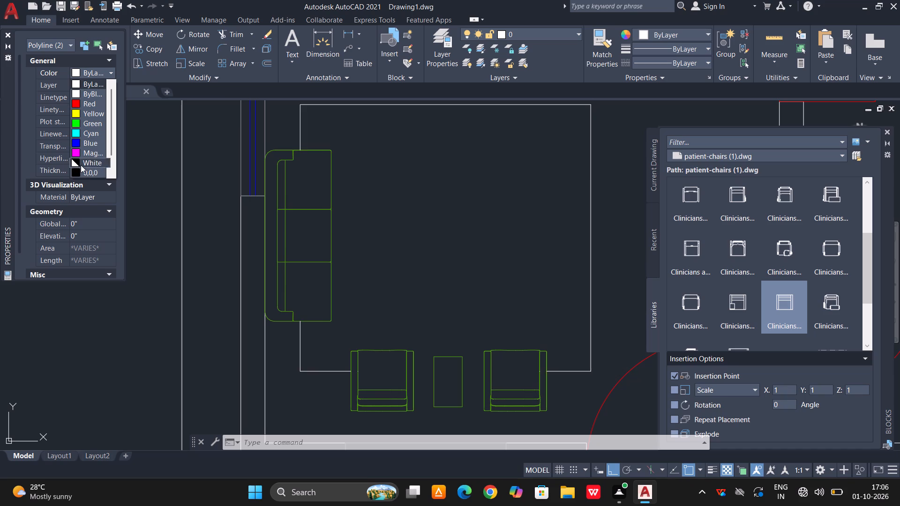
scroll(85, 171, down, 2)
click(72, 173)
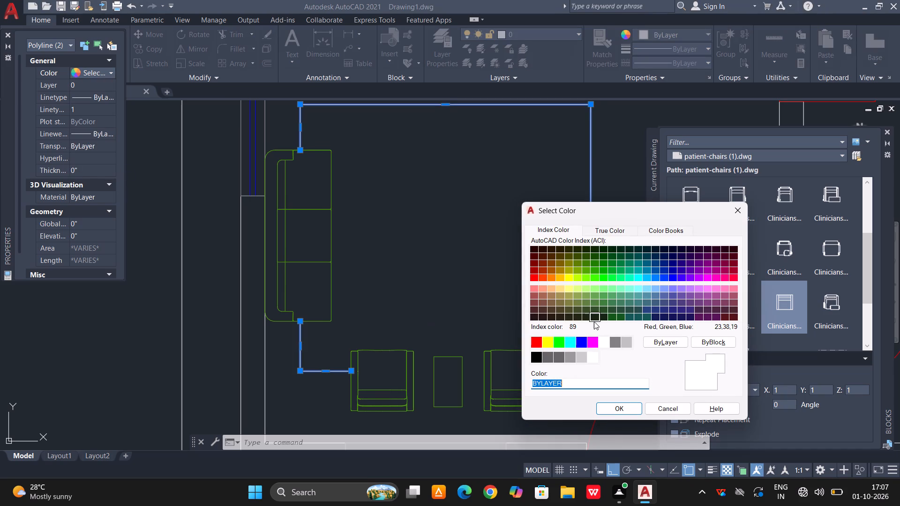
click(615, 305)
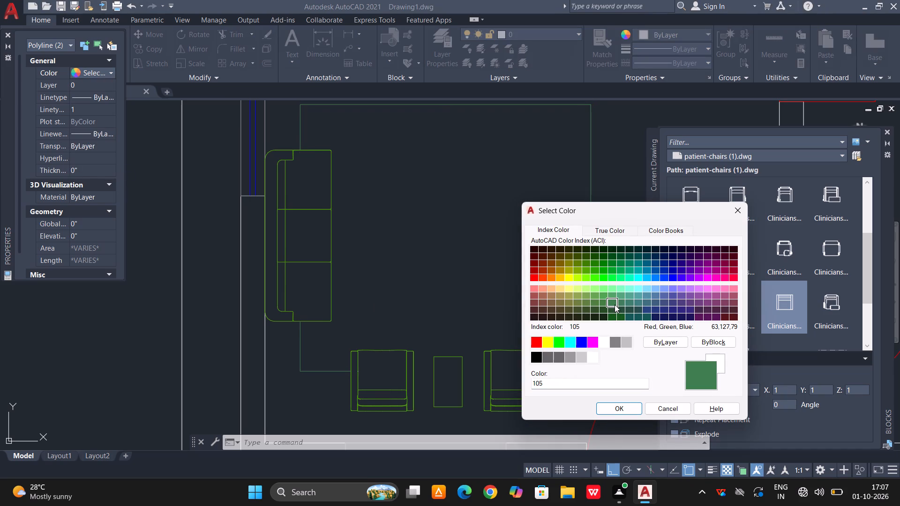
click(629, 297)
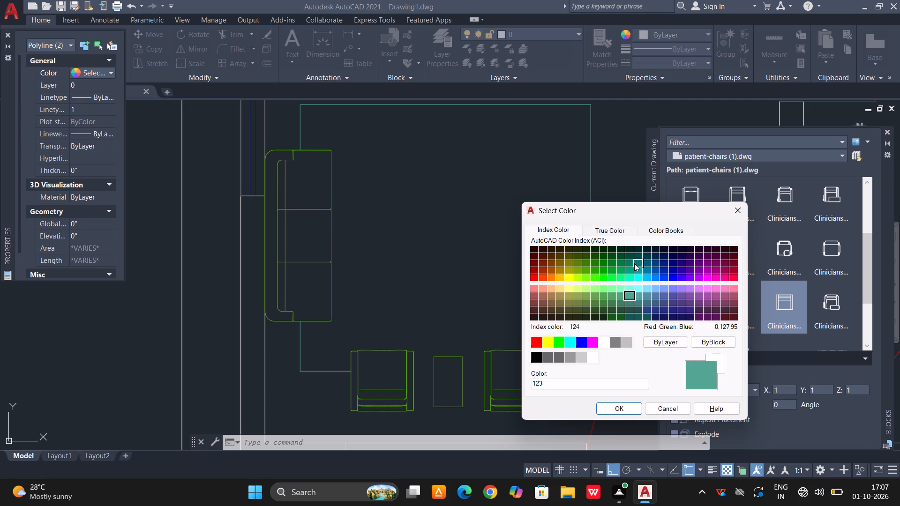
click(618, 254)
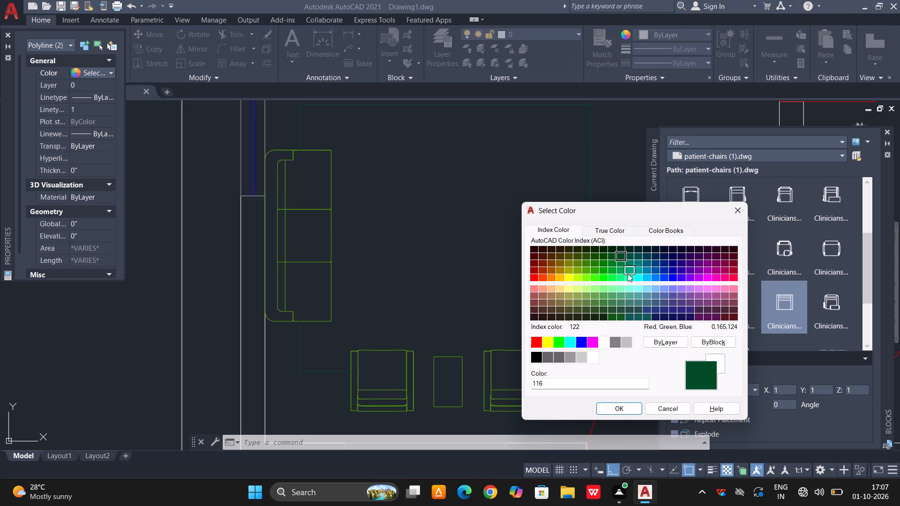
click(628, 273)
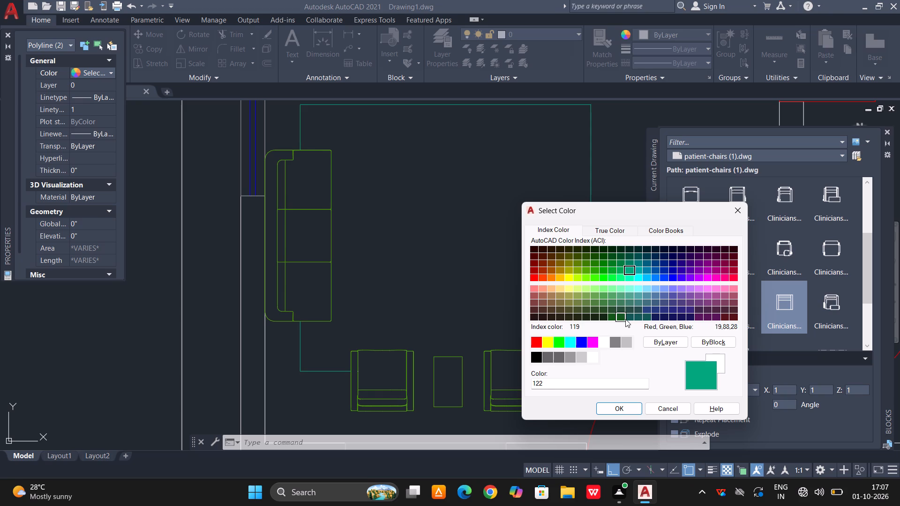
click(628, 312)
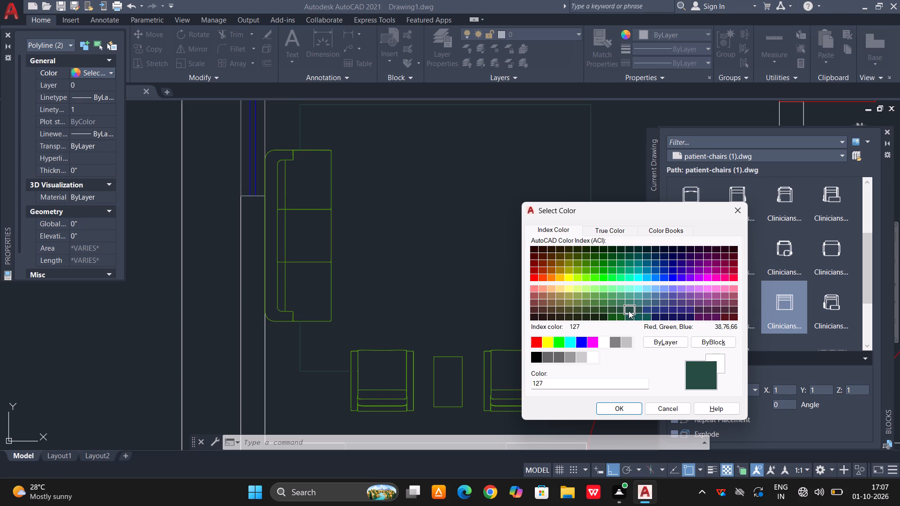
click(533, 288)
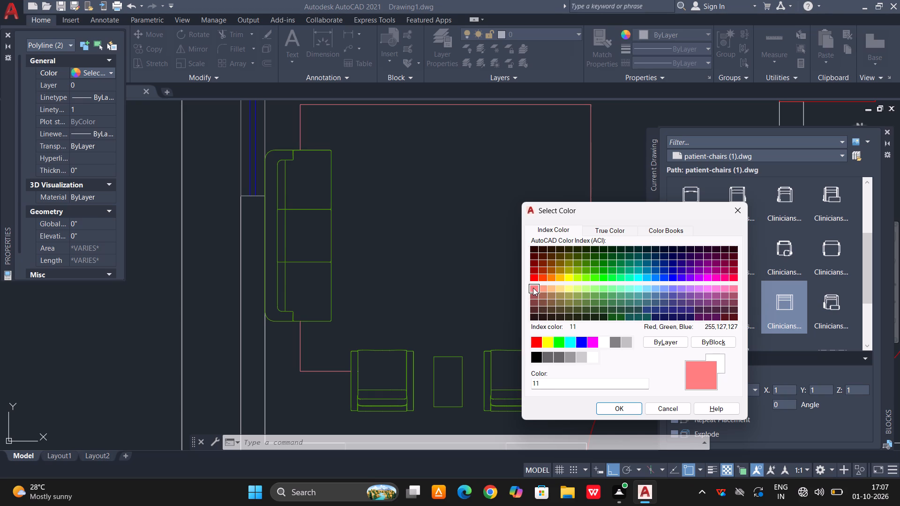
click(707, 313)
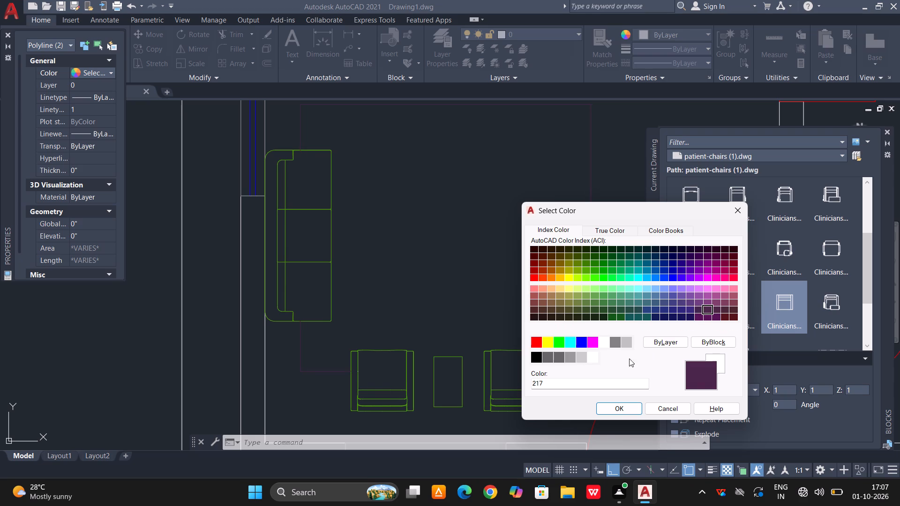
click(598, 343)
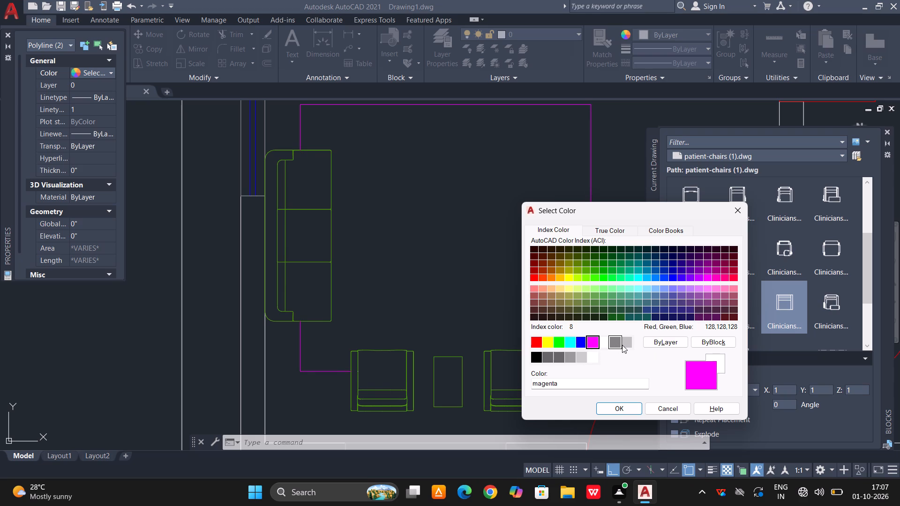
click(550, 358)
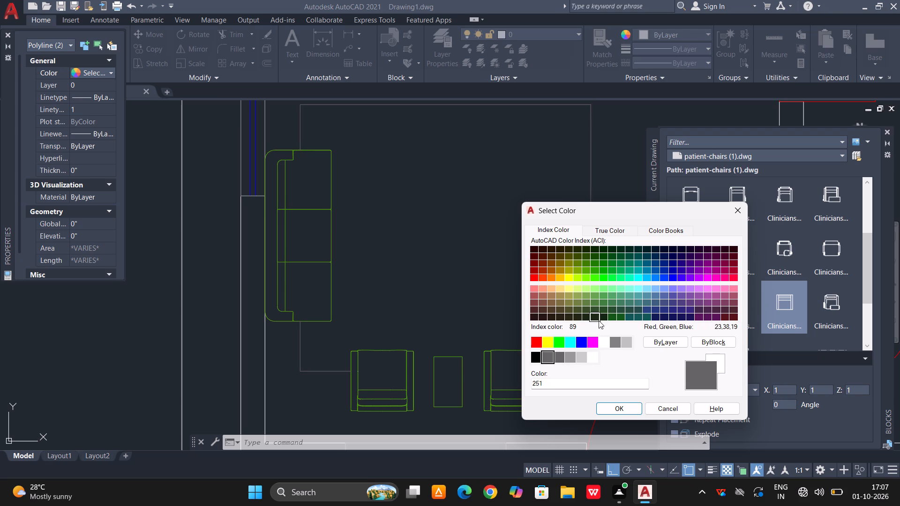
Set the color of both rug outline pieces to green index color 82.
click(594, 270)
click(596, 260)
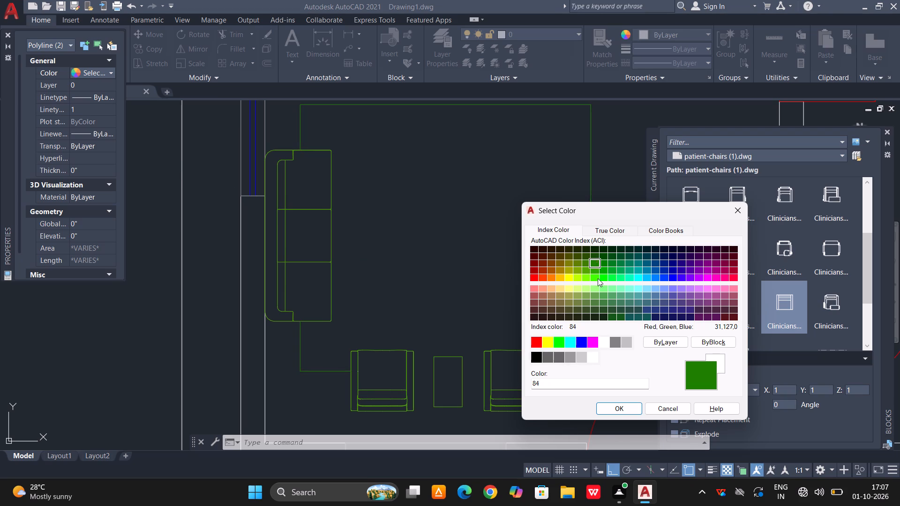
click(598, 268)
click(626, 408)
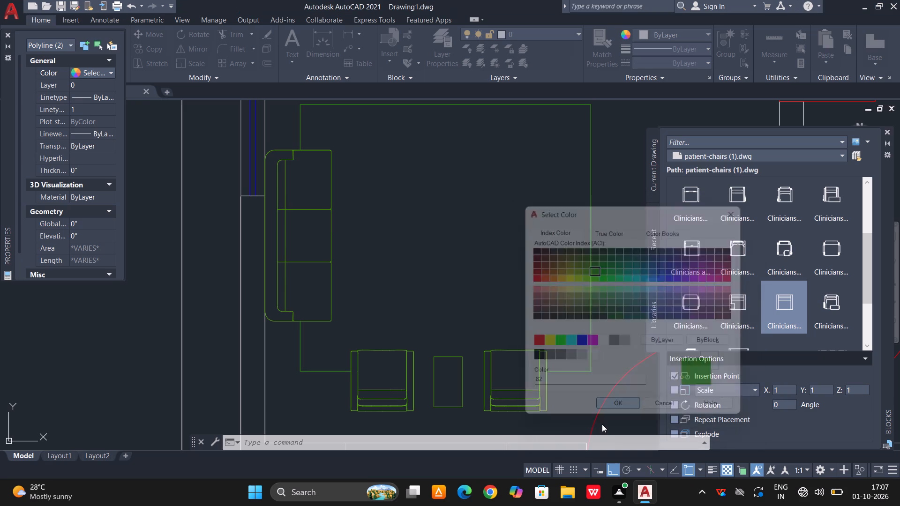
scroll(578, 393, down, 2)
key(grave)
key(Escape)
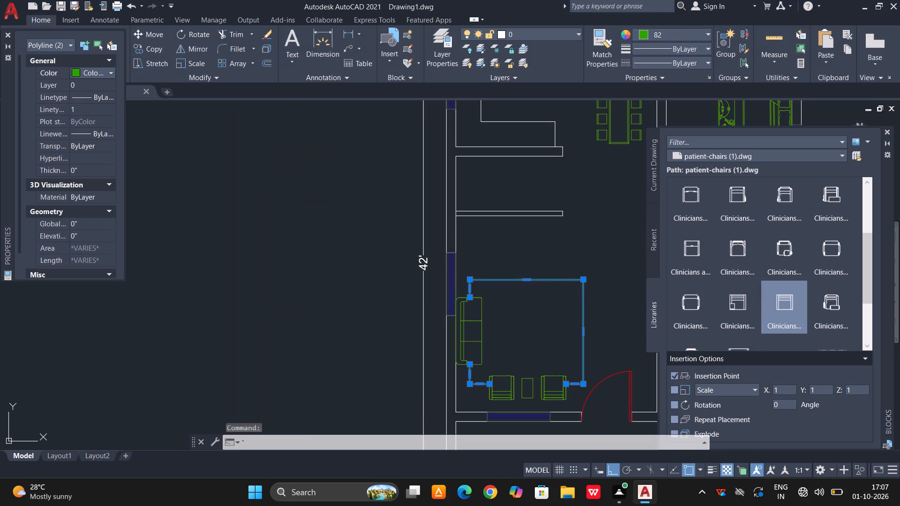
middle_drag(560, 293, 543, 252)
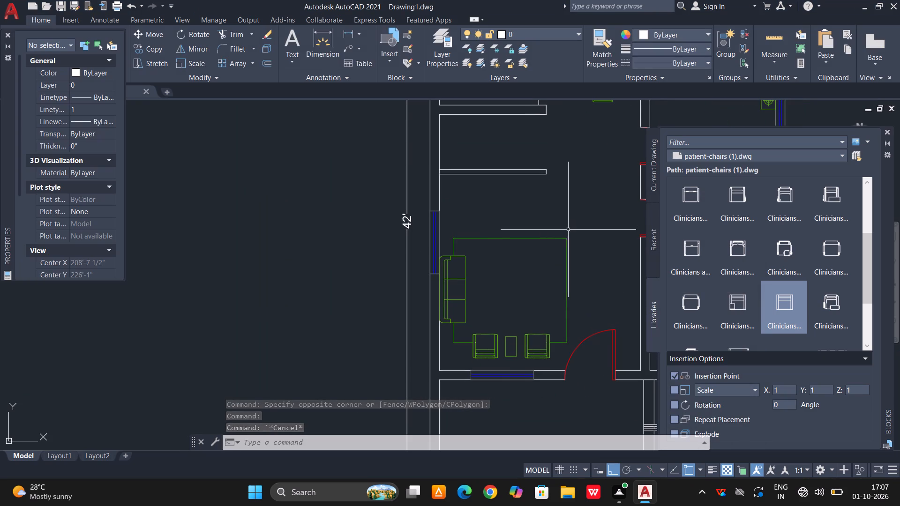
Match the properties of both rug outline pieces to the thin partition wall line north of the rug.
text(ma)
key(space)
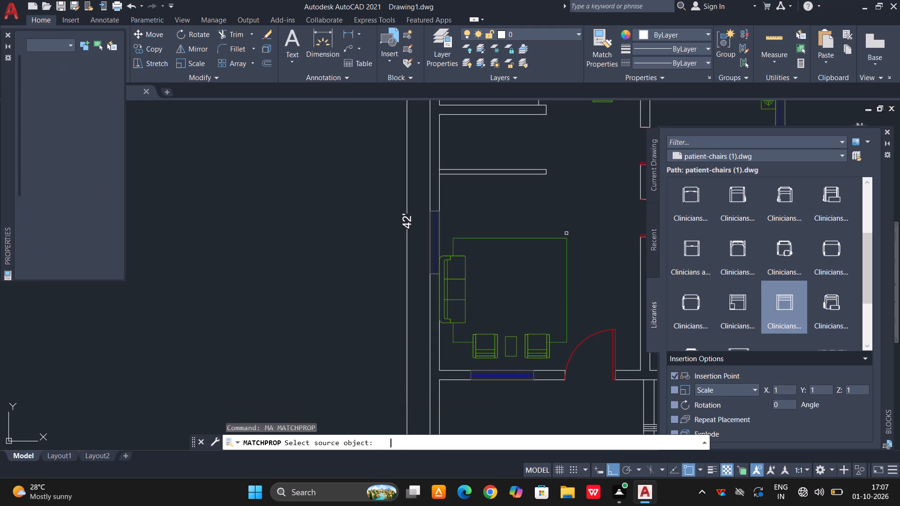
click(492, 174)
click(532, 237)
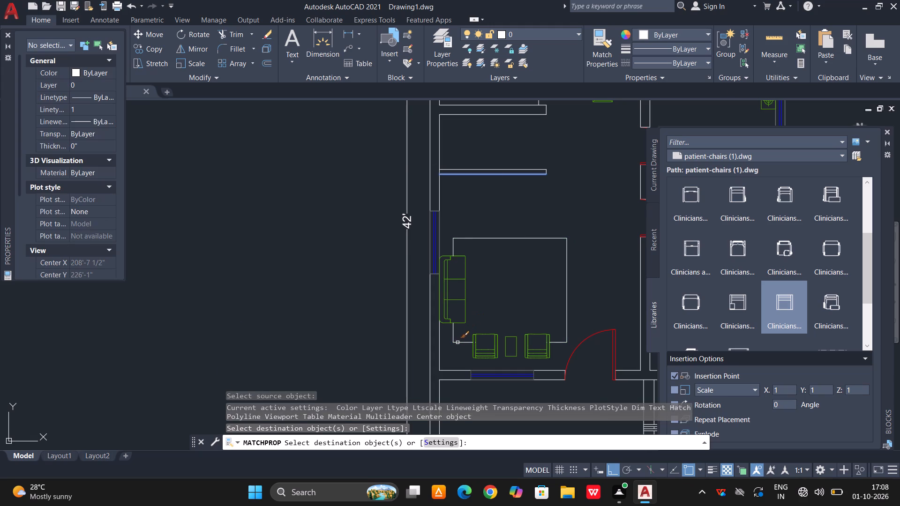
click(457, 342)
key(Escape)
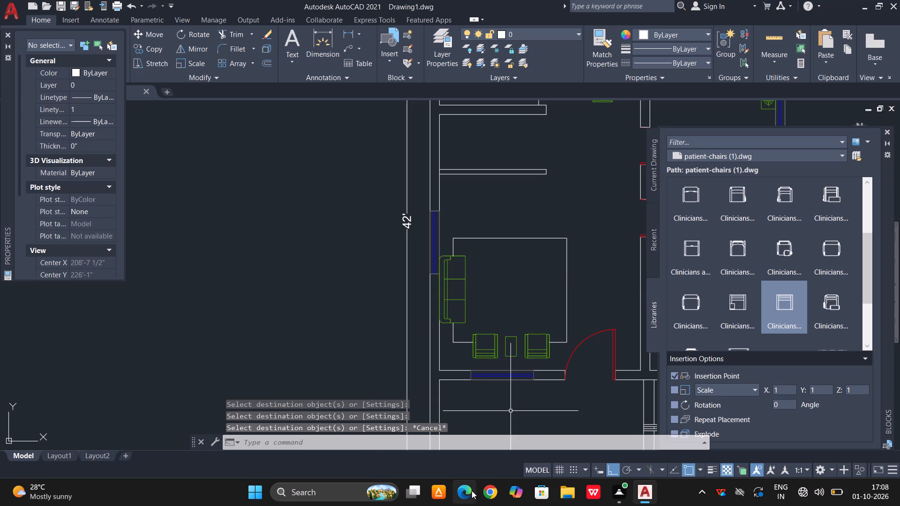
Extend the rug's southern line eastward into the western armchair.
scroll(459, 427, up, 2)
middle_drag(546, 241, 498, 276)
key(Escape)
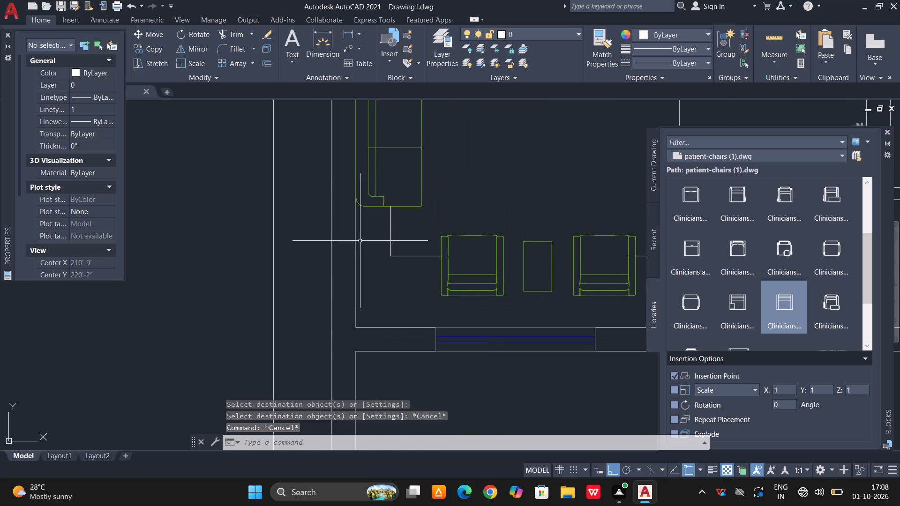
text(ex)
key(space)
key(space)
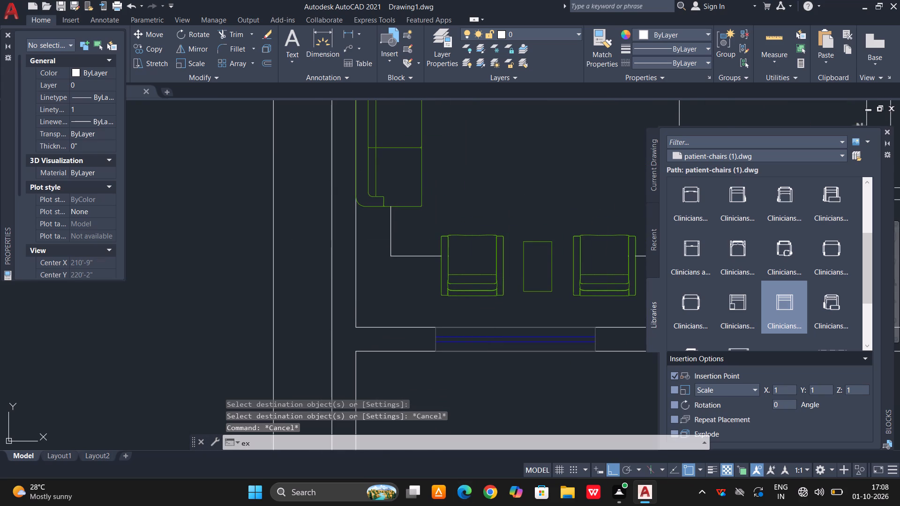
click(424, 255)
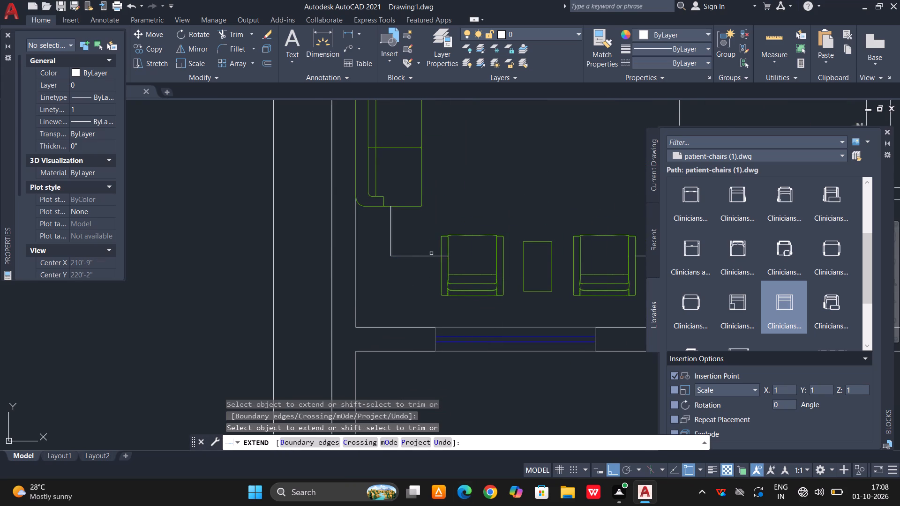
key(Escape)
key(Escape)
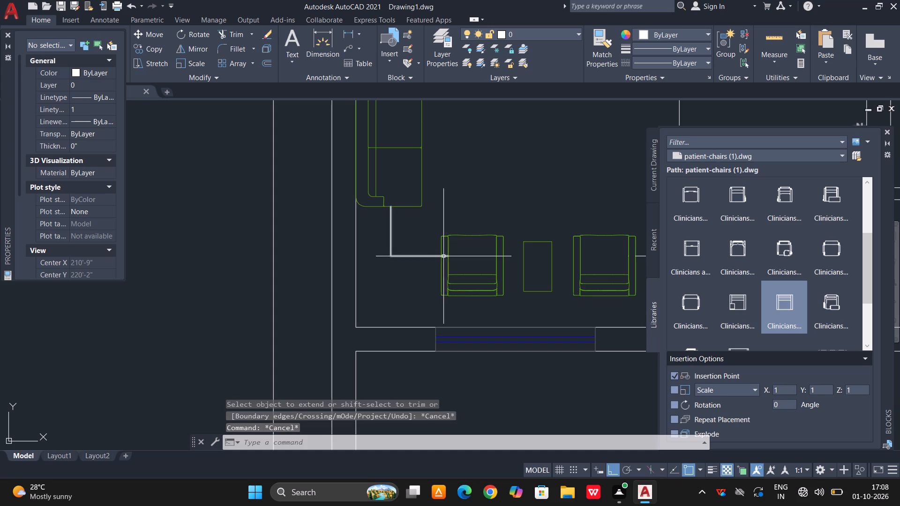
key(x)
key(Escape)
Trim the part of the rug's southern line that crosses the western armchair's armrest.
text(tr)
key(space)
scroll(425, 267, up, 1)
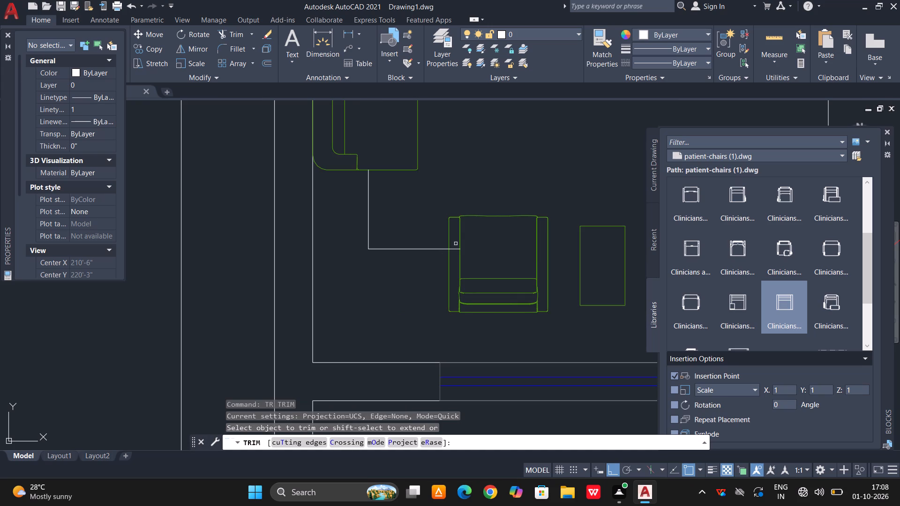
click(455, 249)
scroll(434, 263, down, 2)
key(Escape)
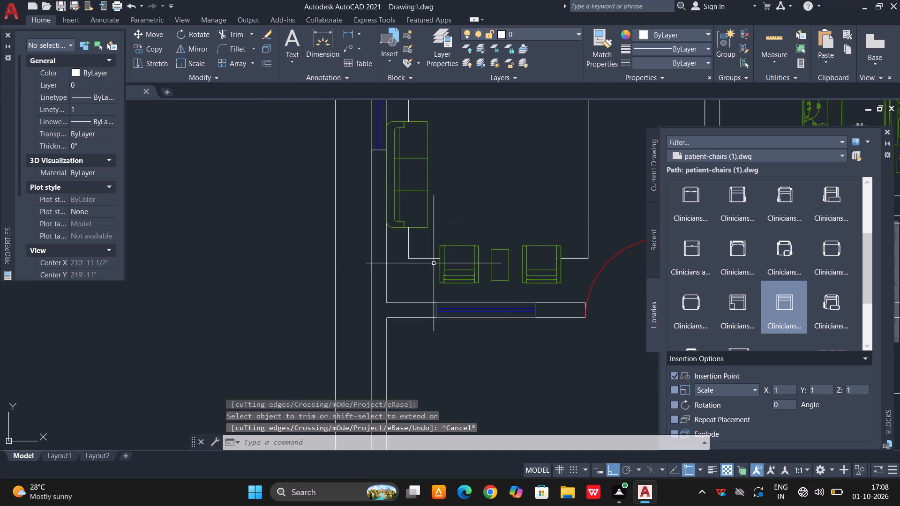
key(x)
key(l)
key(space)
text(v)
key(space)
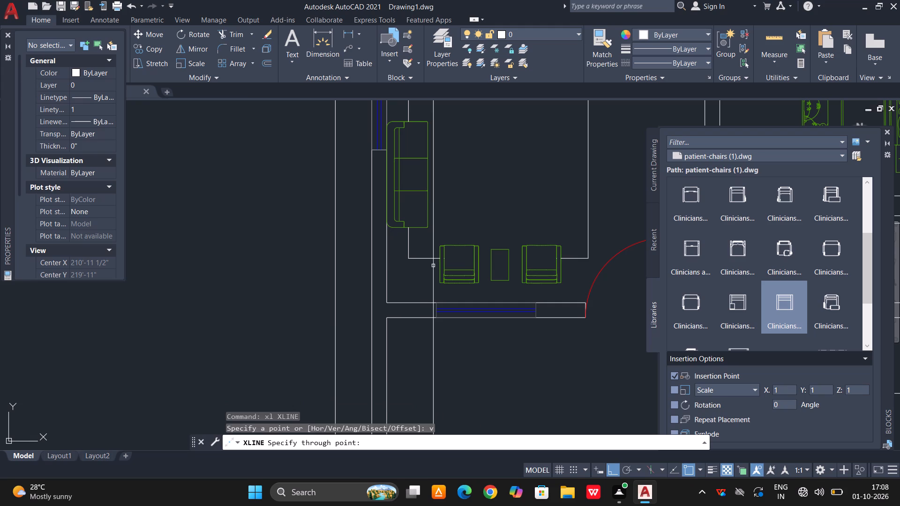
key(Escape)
Place a horizontal construction line through the rug's southern edge where it meets the western armchair.
text(xl)
key(space)
text(h)
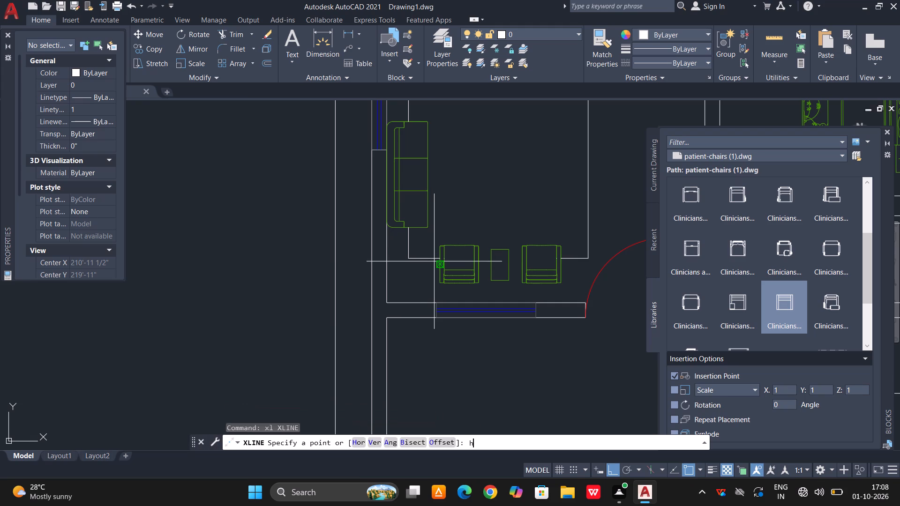
key(space)
scroll(449, 259, up, 2)
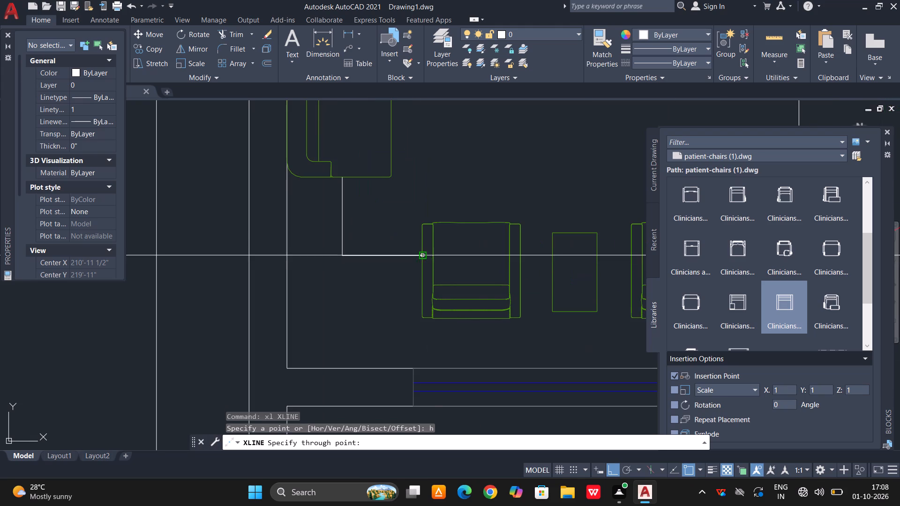
click(425, 257)
key(Escape)
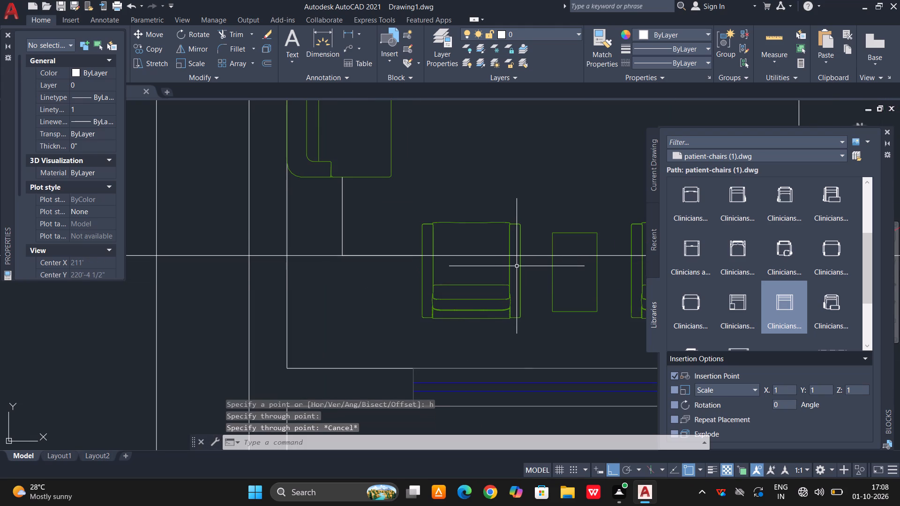
Along the construction line, draw rug edge lines bridging the gaps between the side table and each armchair.
key(l)
key(space)
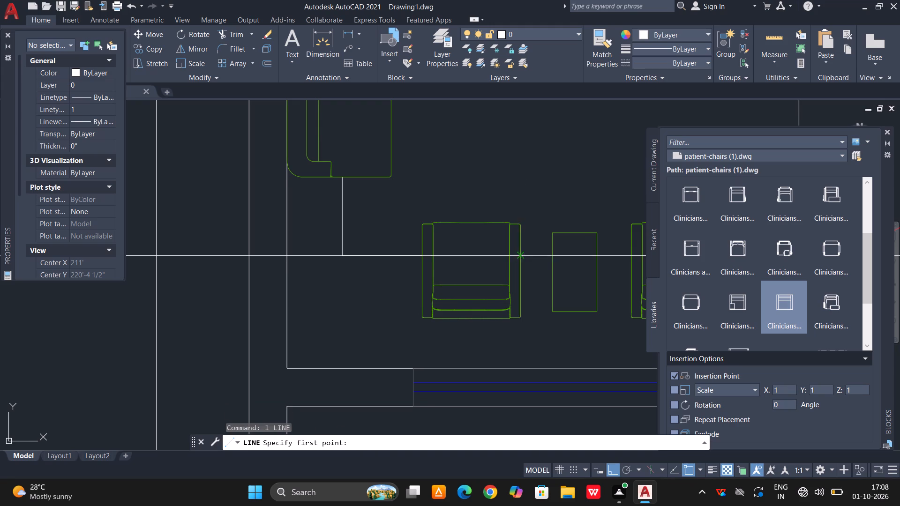
click(523, 255)
click(553, 257)
key(space)
scroll(485, 297, down, 2)
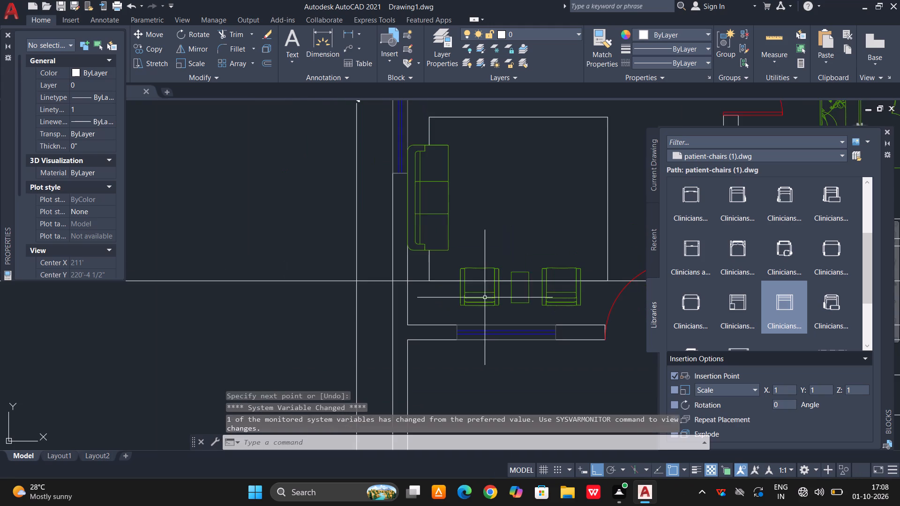
scroll(536, 286, up, 3)
key(space)
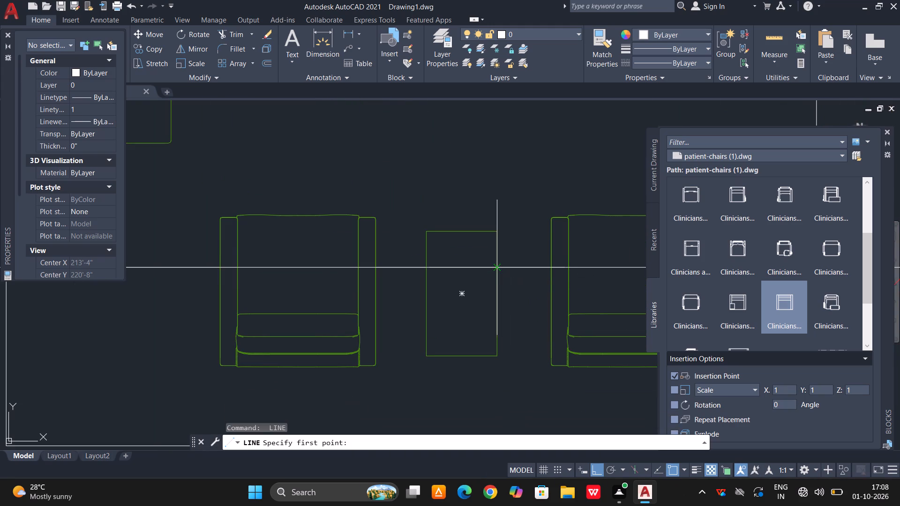
click(498, 268)
click(553, 265)
key(space)
scroll(505, 311, down, 3)
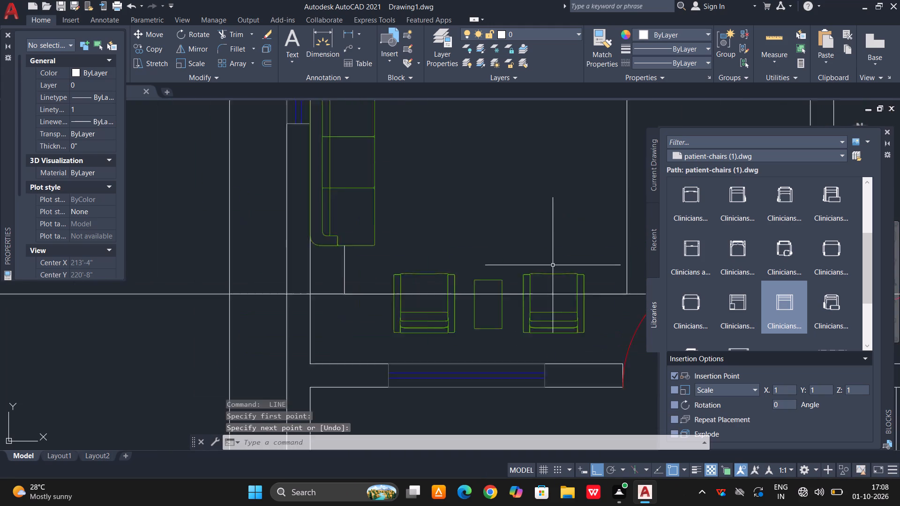
key(Escape)
Delete the horizontal construction line running through the rug's southern edge.
click(262, 282)
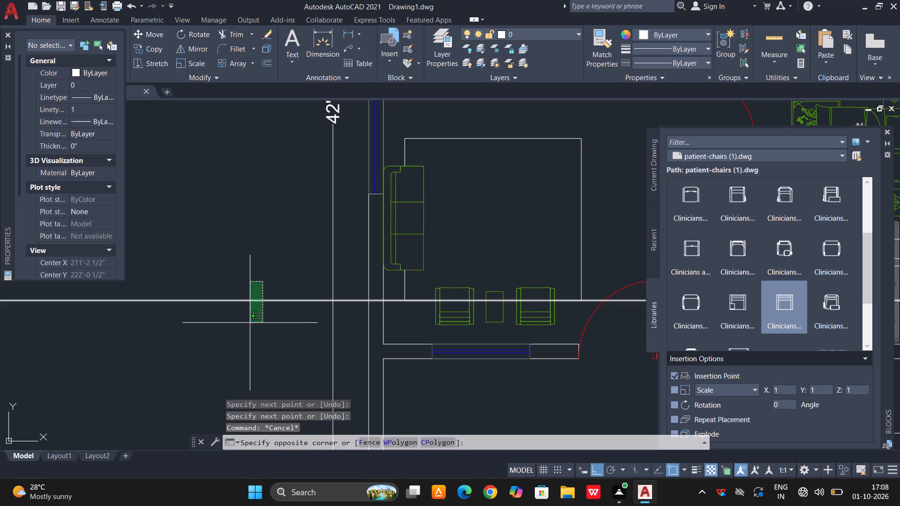
click(247, 331)
key(Delete)
scroll(349, 319, down, 2)
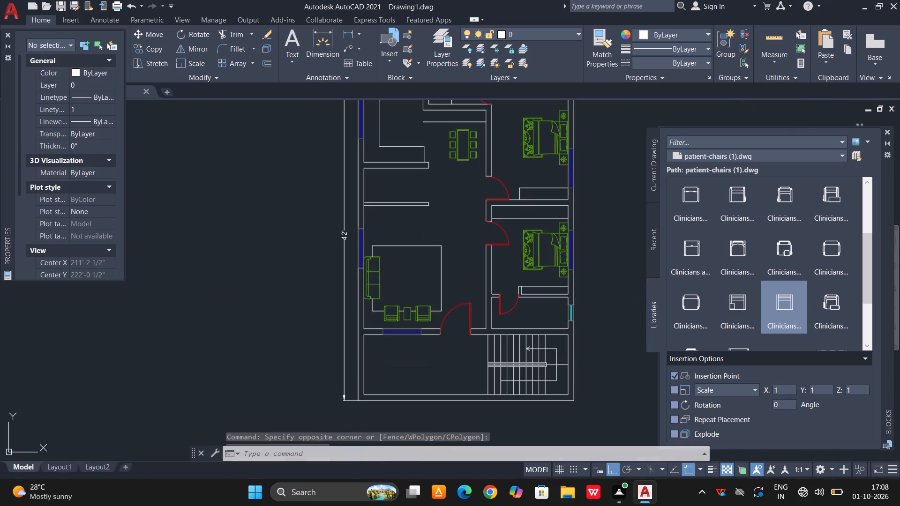
middle_drag(489, 327, 494, 279)
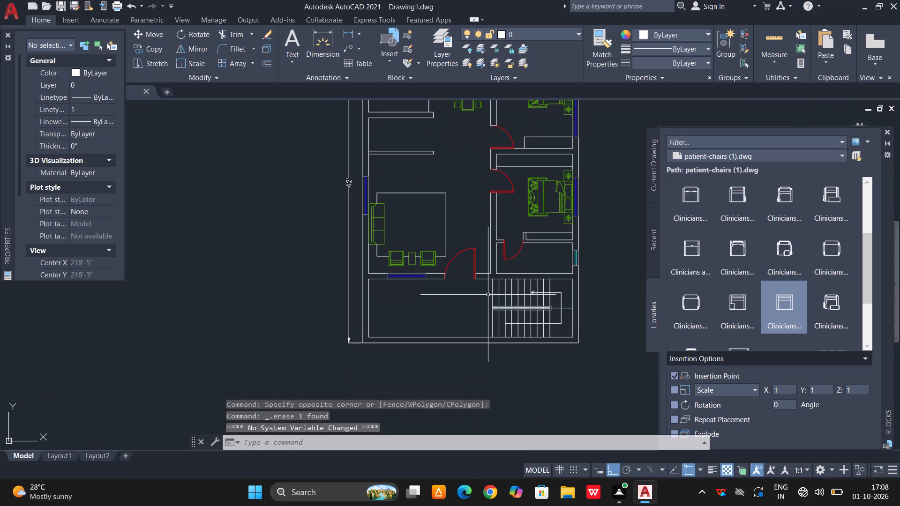
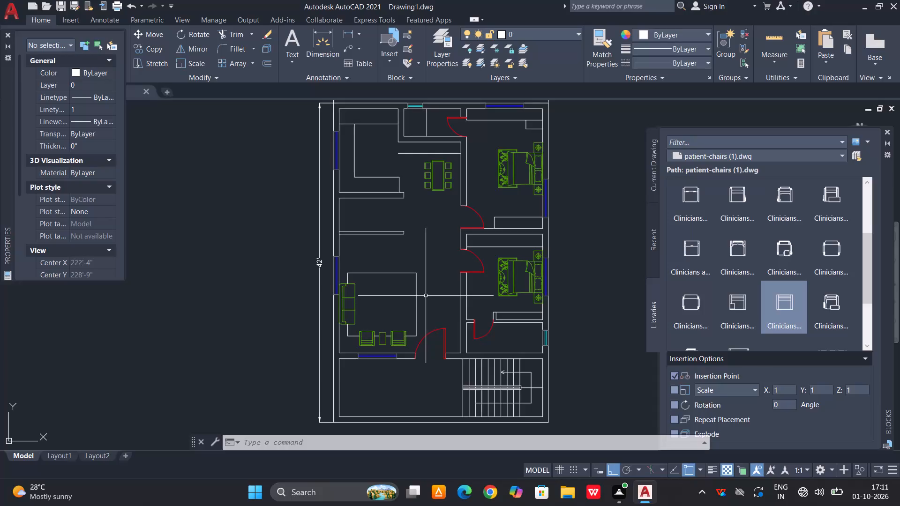
Draw an upright rectangle for a centre table in front of the sofa, inside the large seating-area rectangle.
scroll(521, 254, up, 1)
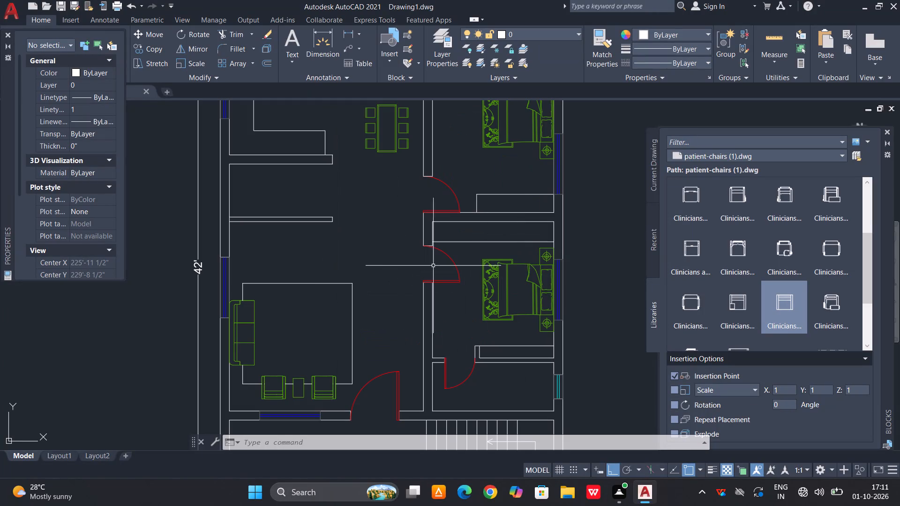
middle_drag(290, 326, 337, 298)
scroll(335, 298, up, 1)
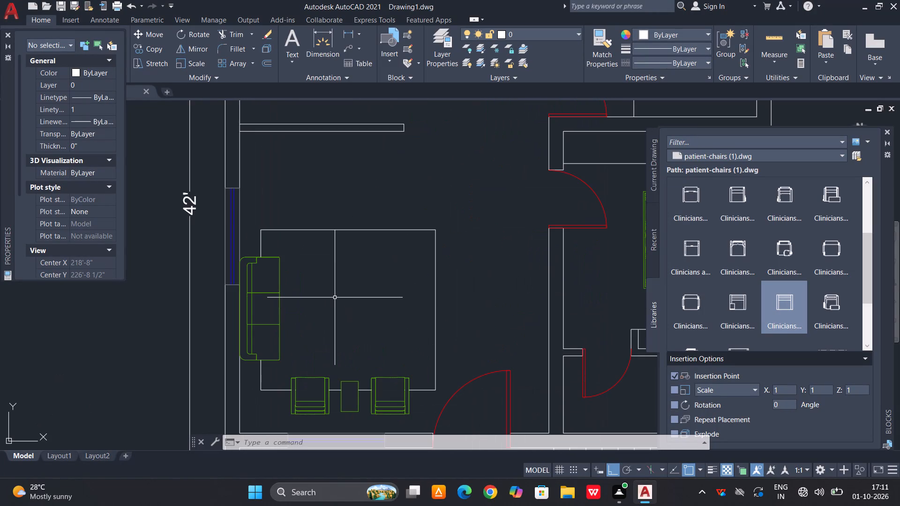
key(Escape)
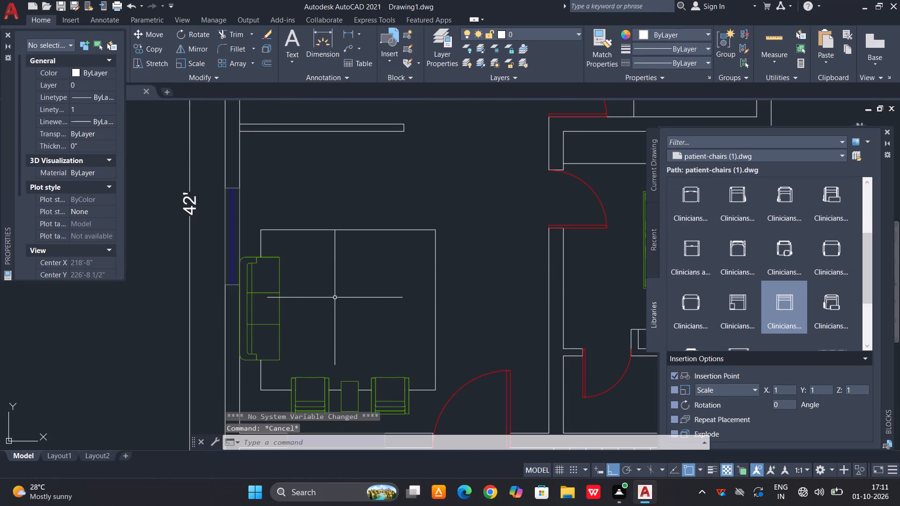
text(rec)
key(space)
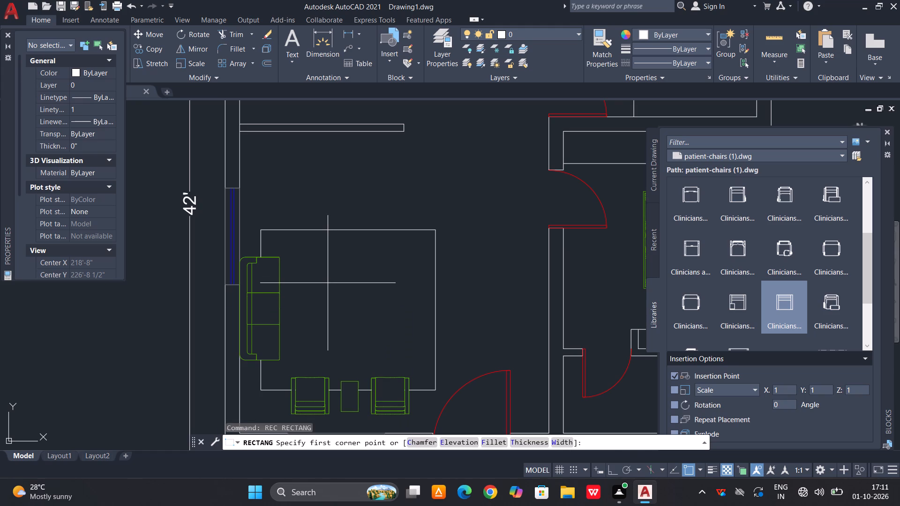
click(328, 283)
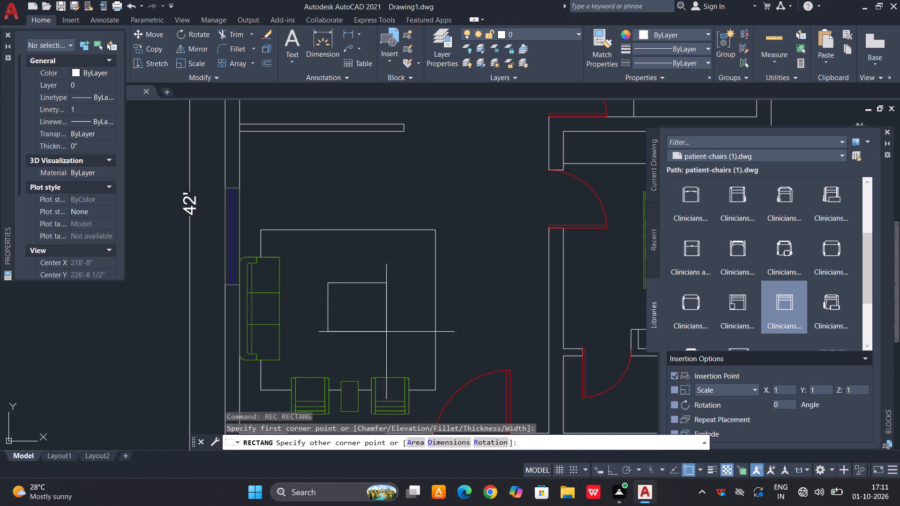
click(364, 354)
Move the table rectangle straight up by a few inches to centre it better in the seating area.
scroll(351, 318, up, 1)
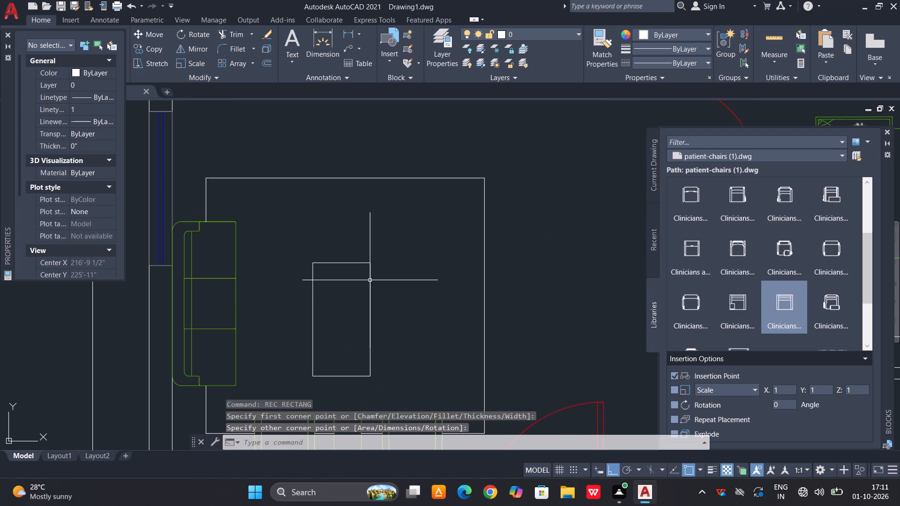
drag(375, 253, 370, 257)
click(348, 271)
text(m)
key(space)
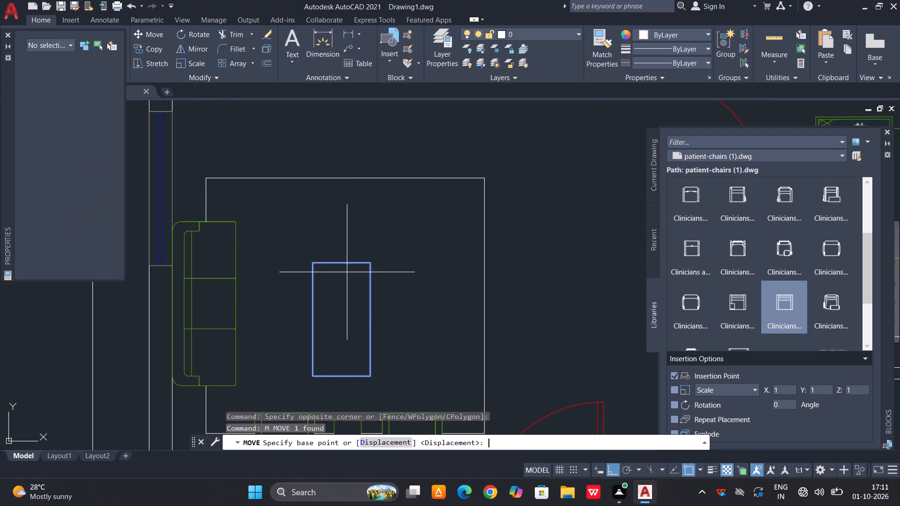
click(341, 265)
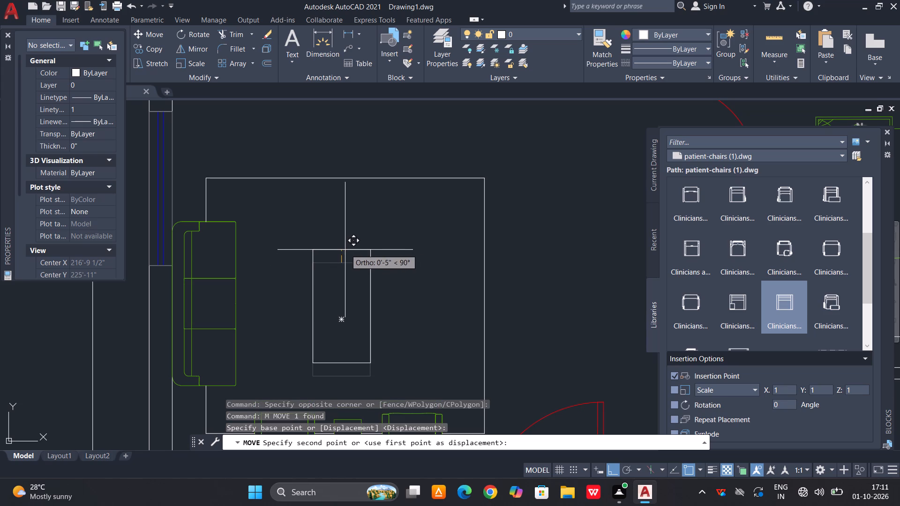
click(346, 246)
key(Escape)
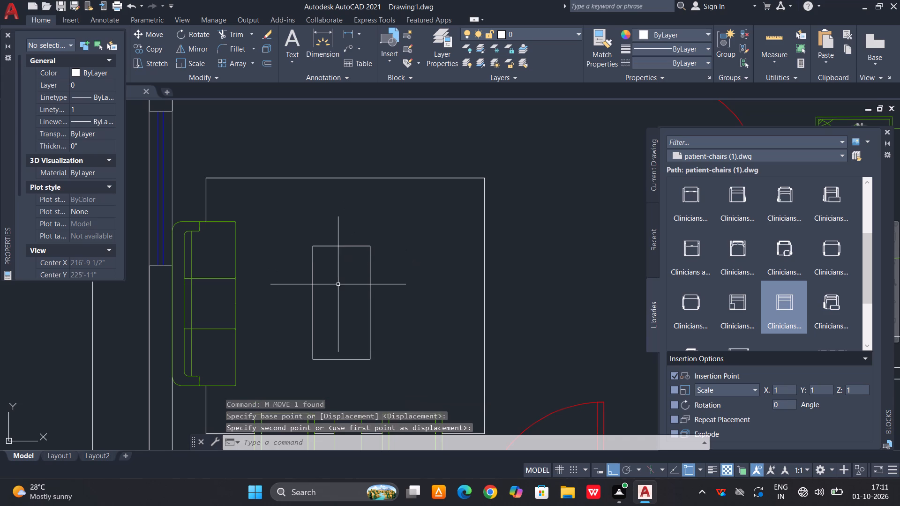
Draw a small upright rectangle inside the table rectangle, just below and beside its centre.
key(l)
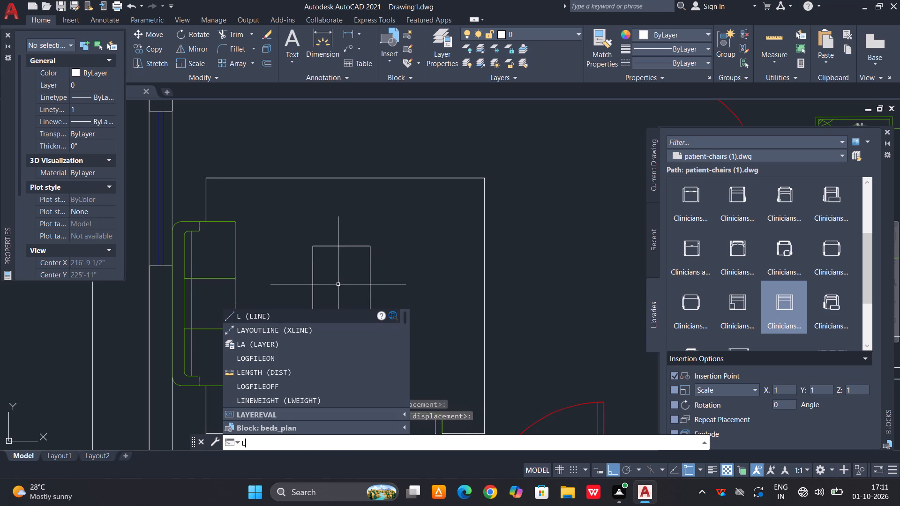
key(Escape)
text(rec)
key(space)
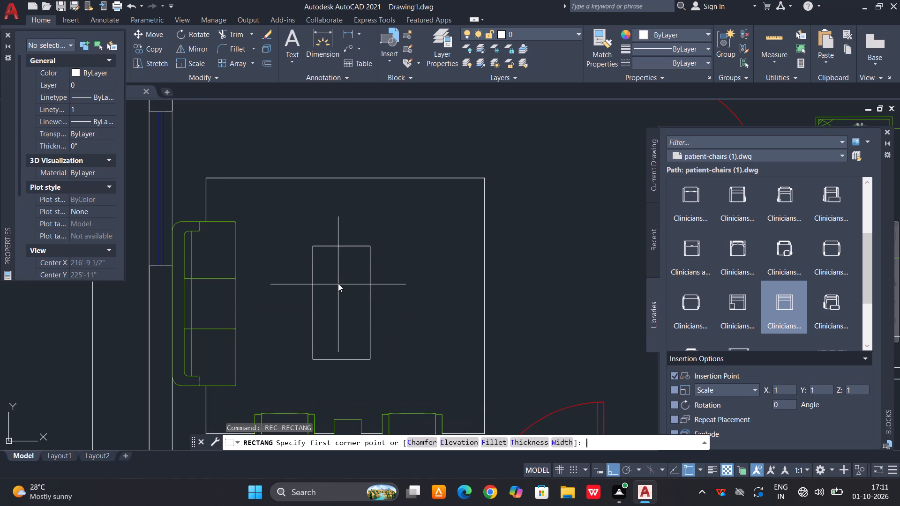
click(336, 301)
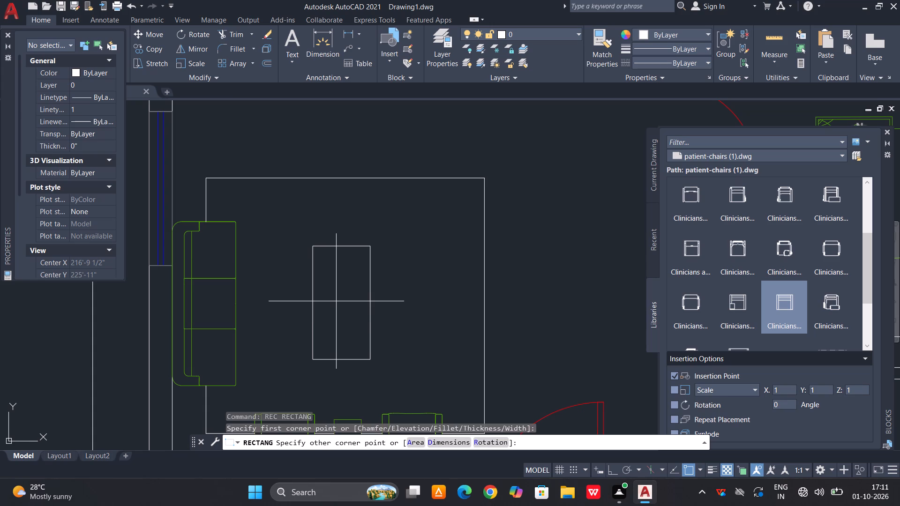
click(352, 337)
key(Escape)
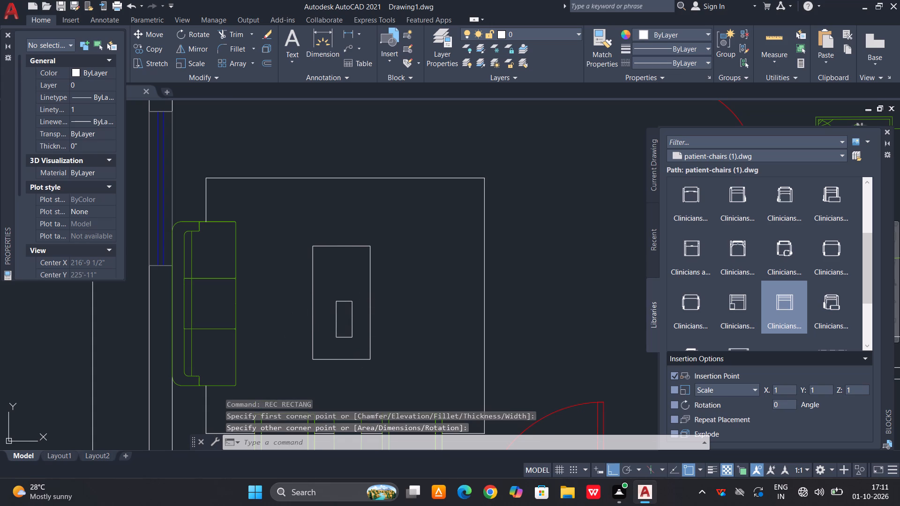
Draw a vertical line from the midpoint of the table's top edge down to the small inner rectangle.
text(l)
key(space)
click(337, 249)
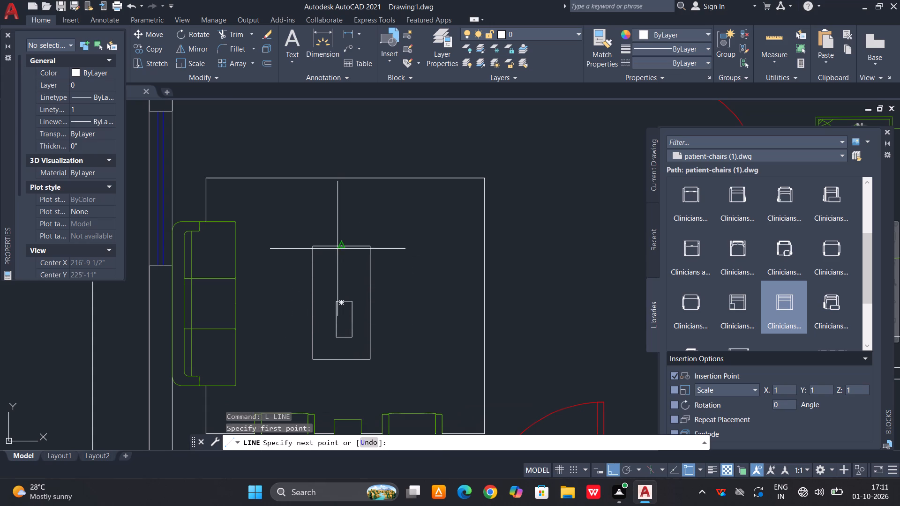
click(343, 304)
scroll(343, 304, up, 3)
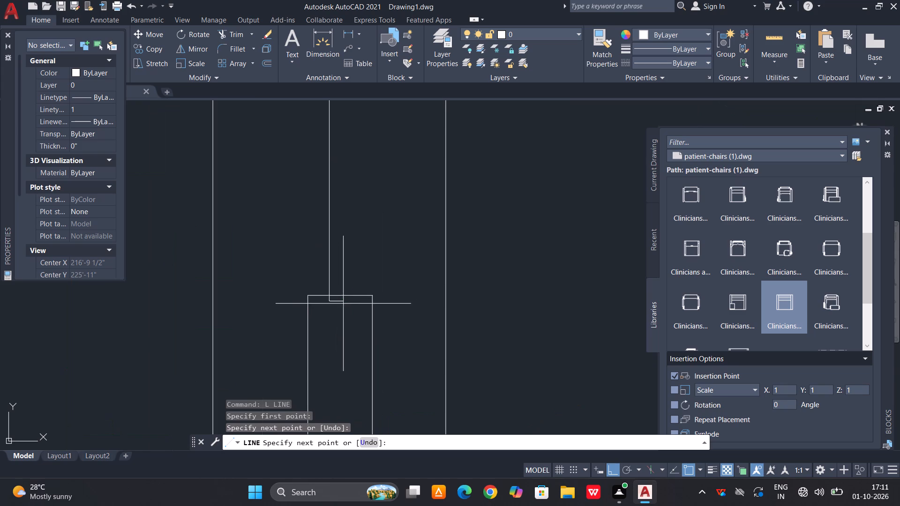
key(Escape)
Move the small inner rectangle by its top-edge midpoint onto the vertical line so it is centred across the table.
drag(369, 273, 372, 283)
click(358, 317)
key(m)
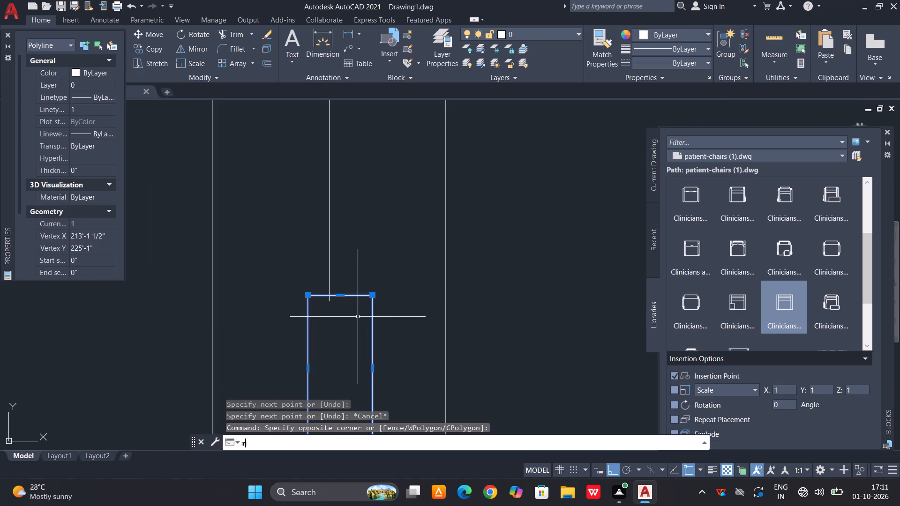
key(space)
click(340, 290)
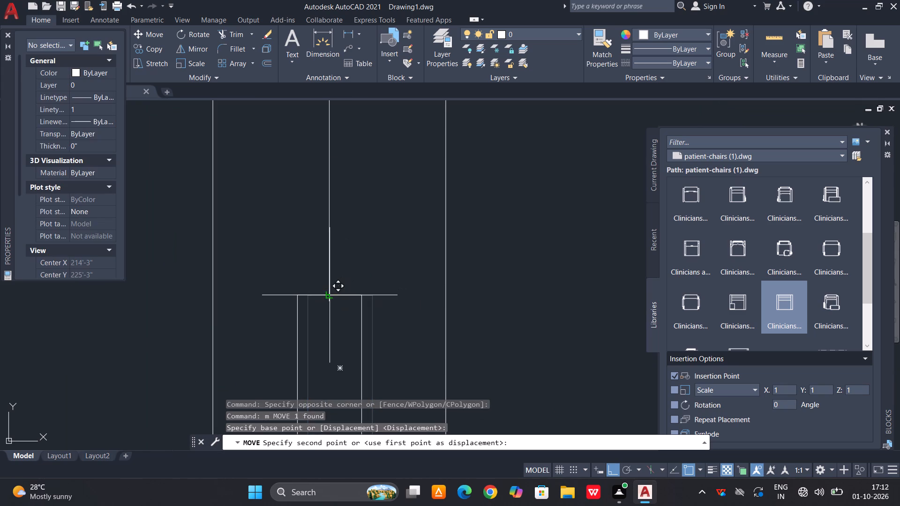
click(330, 294)
key(Escape)
Trim the end of the vertical line that extends into the small inner rectangle.
text(tr)
key(space)
key(space)
click(328, 299)
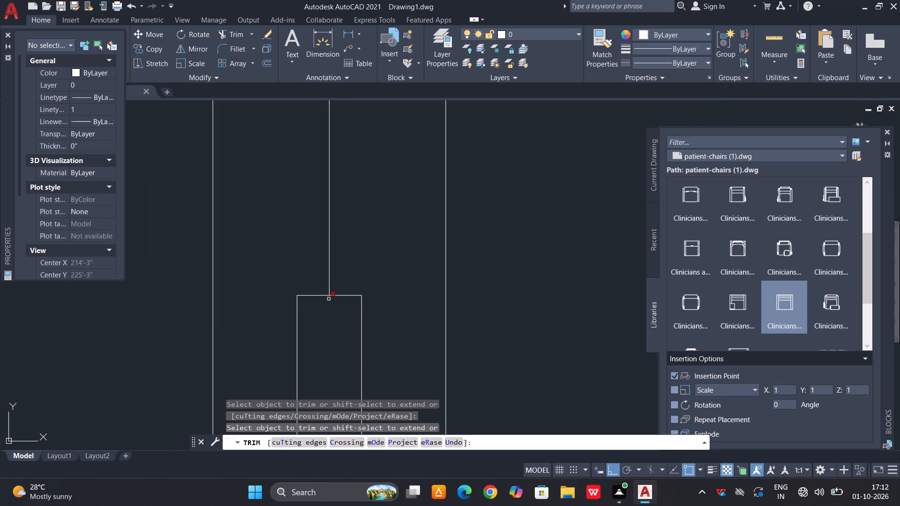
scroll(345, 266, down, 1)
middle_click(340, 279)
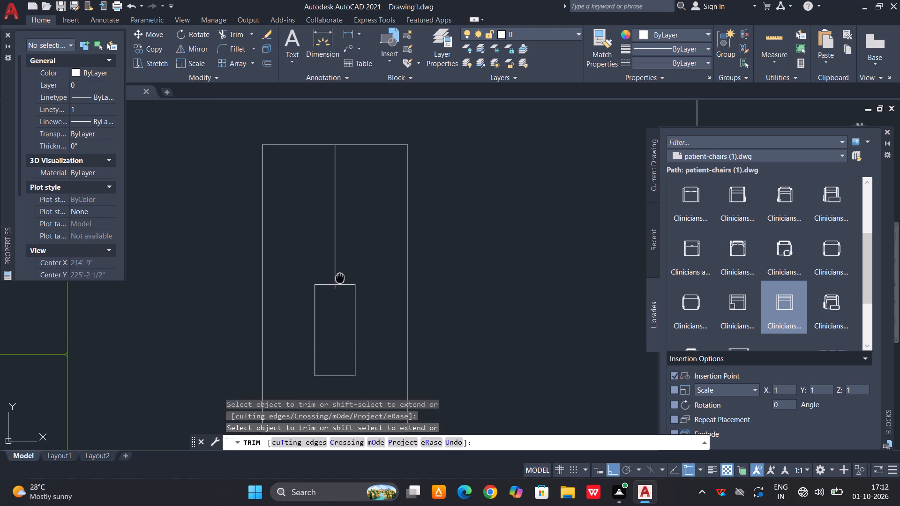
scroll(334, 291, up, 2)
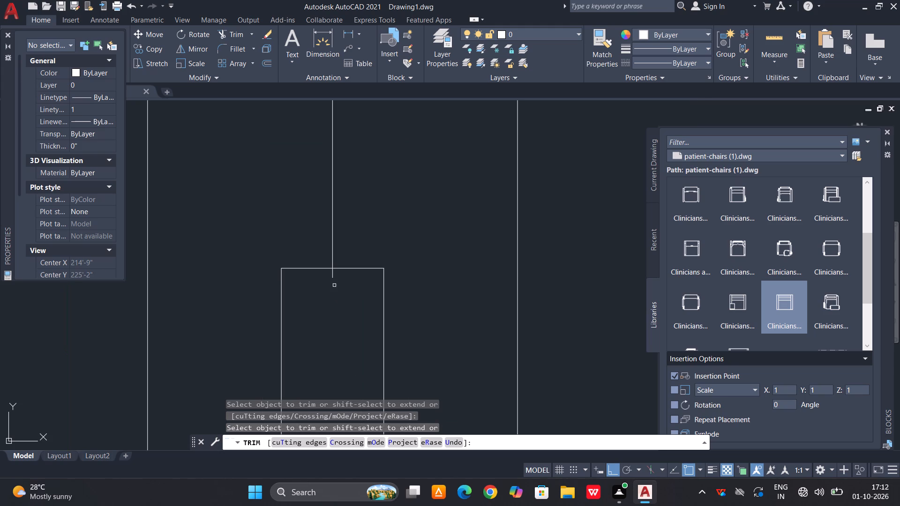
click(333, 276)
scroll(333, 285, down, 4)
key(Escape)
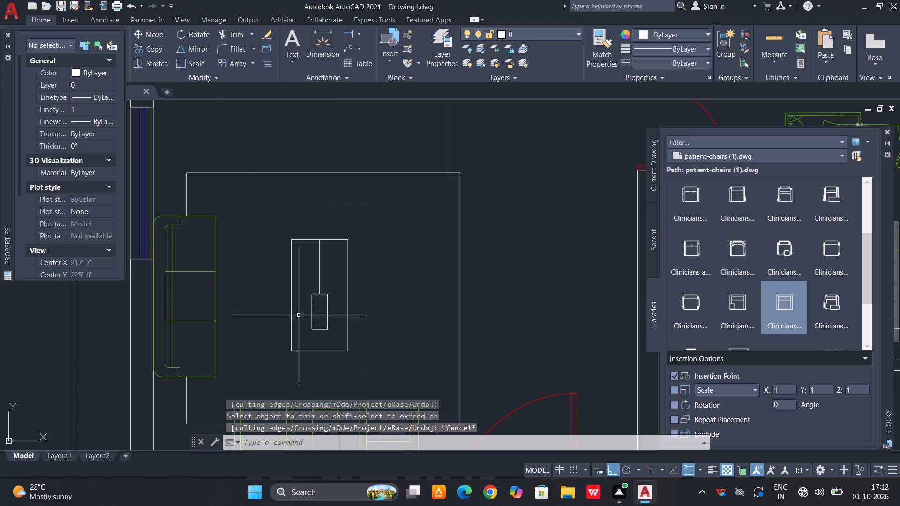
Draw horizontal lines from the midpoints of the inner rectangle's left and right sides out to the table's side edges.
key(l)
key(space)
scroll(300, 314, up, 3)
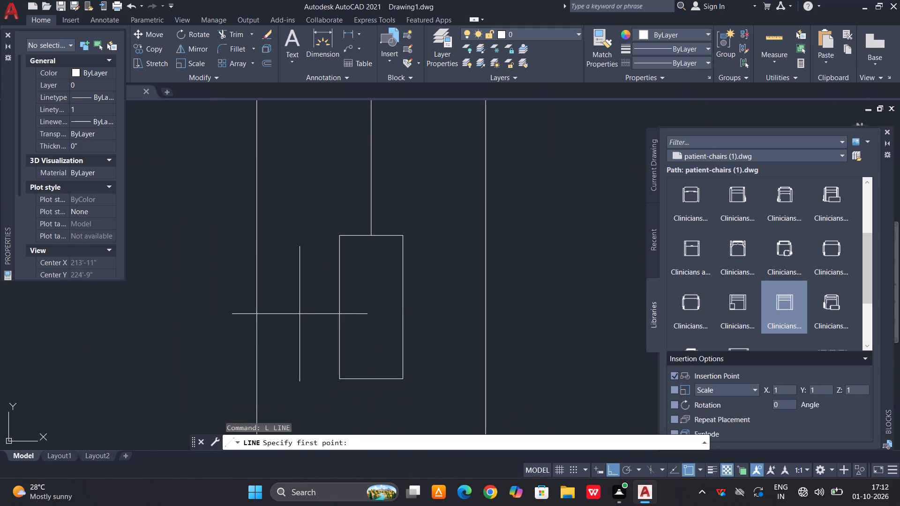
click(338, 306)
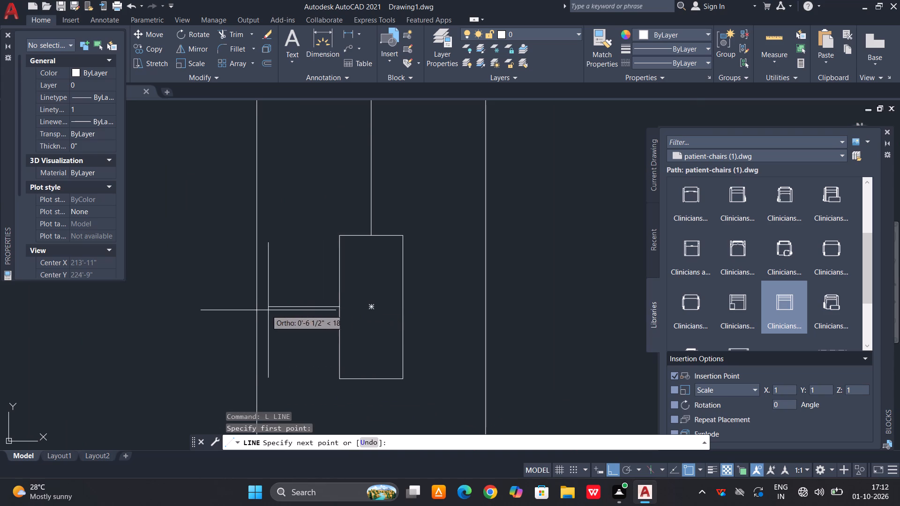
click(259, 309)
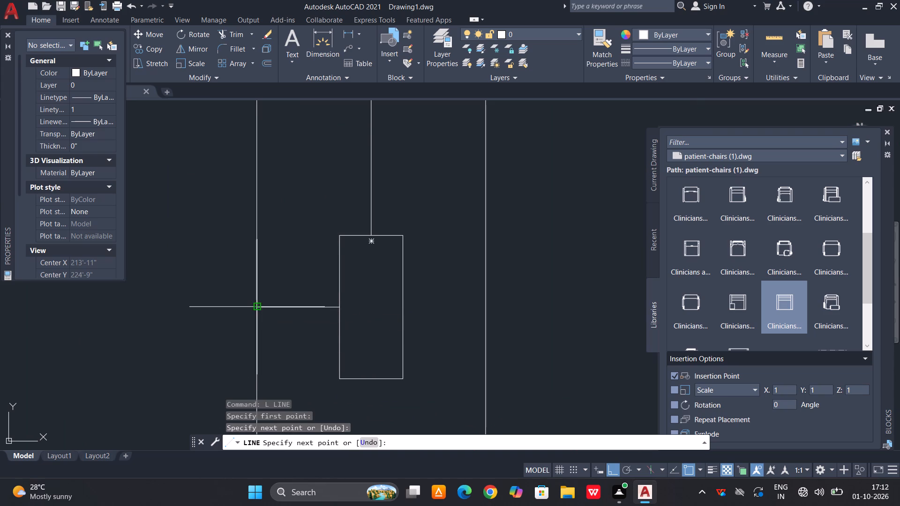
key(space)
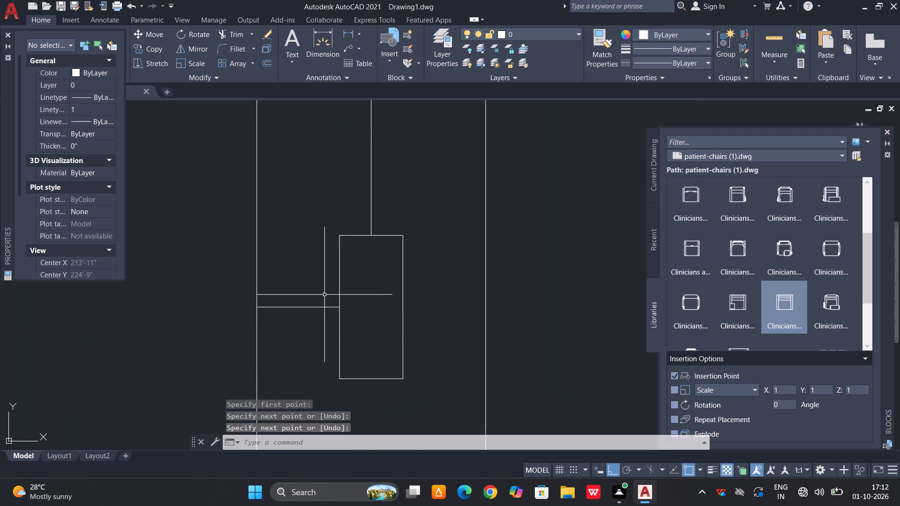
key(l)
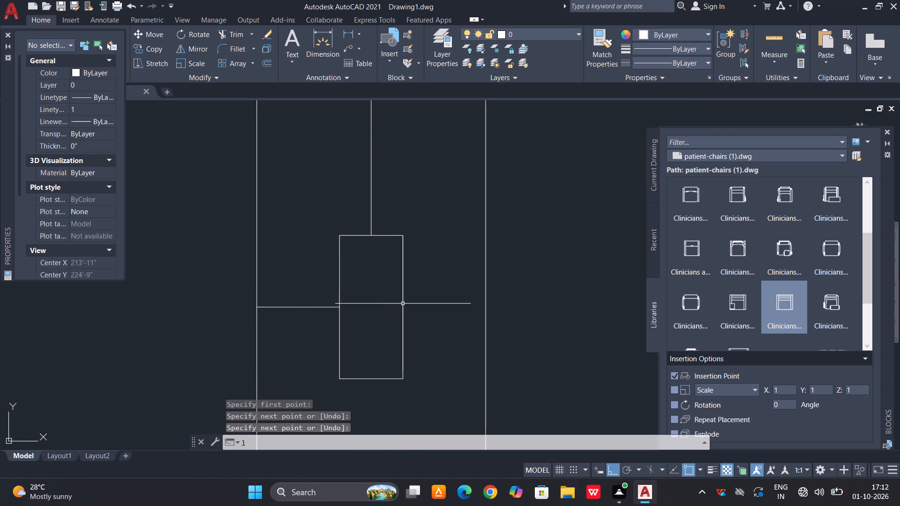
key(space)
click(402, 304)
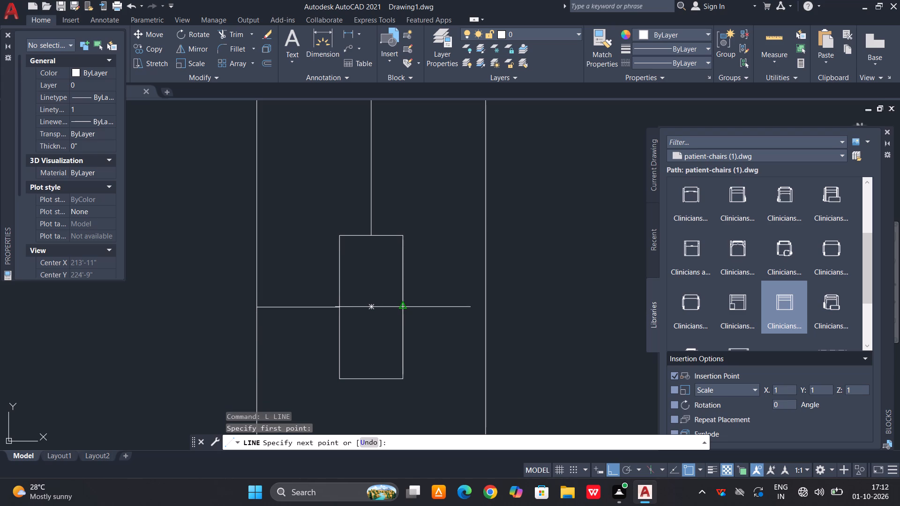
click(487, 308)
scroll(472, 249, down, 2)
key(space)
Draw a vertical line from the midpoint of the inner rectangle's bottom edge down to the table's bottom edge.
scroll(430, 318, up, 2)
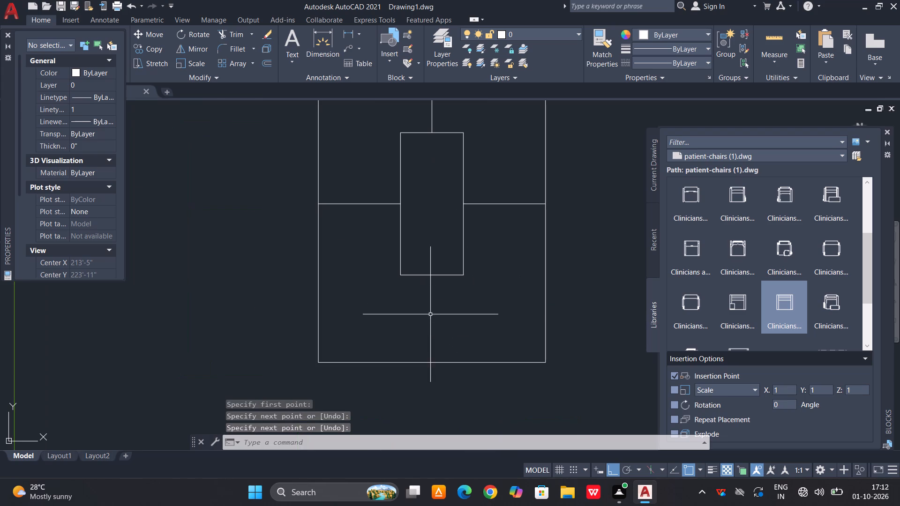
key(space)
click(432, 272)
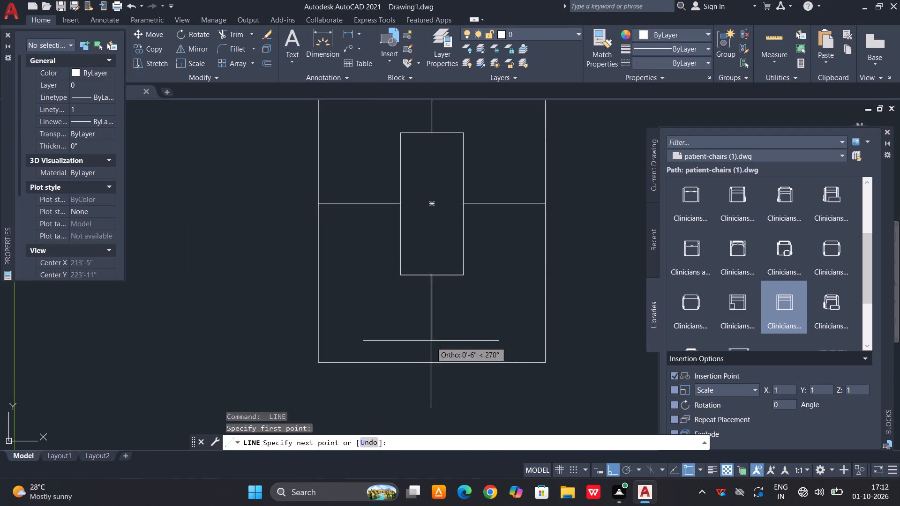
click(432, 365)
key(space)
Fill the table's upper-left and lower-right panels with a SOLID hatch, leaving the small inner rectangle unfilled.
scroll(476, 299, down, 1)
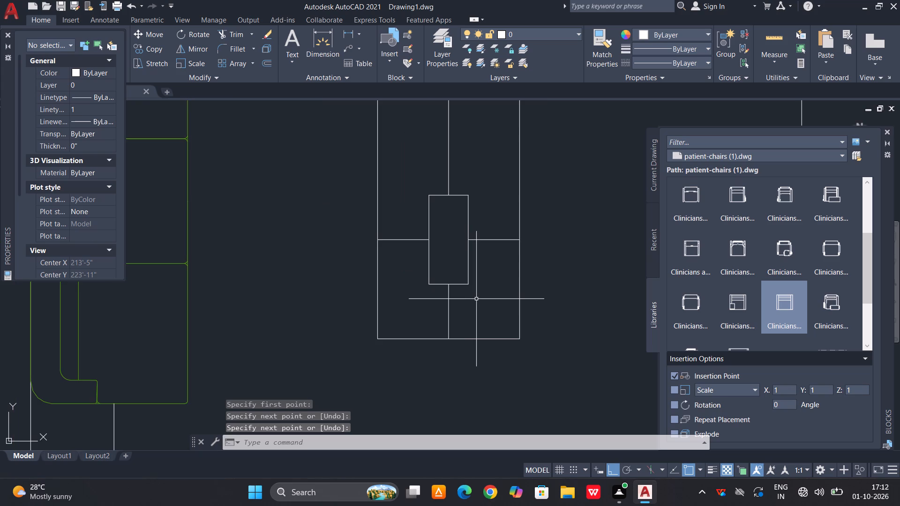
middle_drag(481, 298, 480, 322)
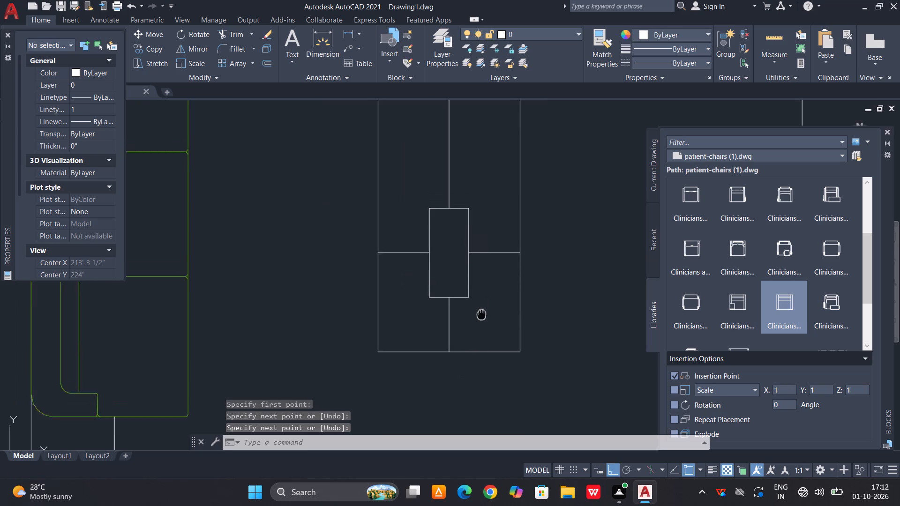
middle_drag(480, 322, 477, 337)
scroll(477, 310, down, 1)
key(Escape)
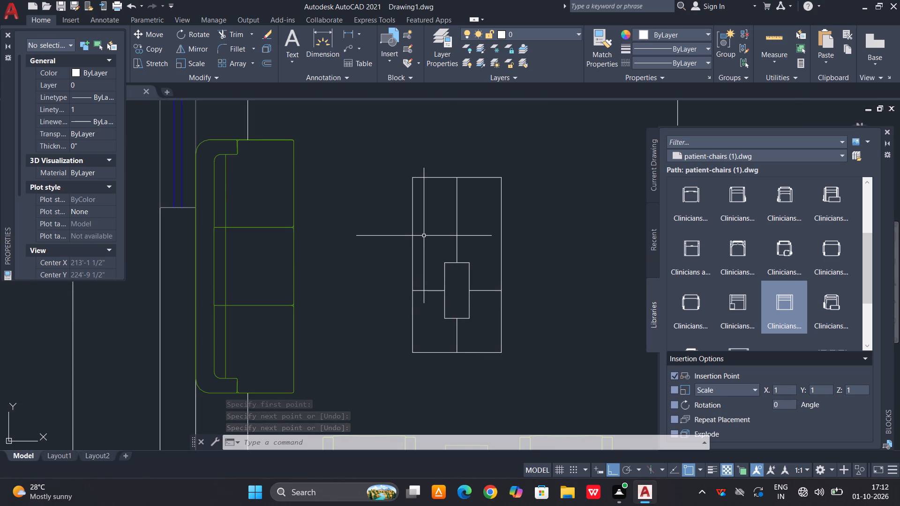
text(h)
key(space)
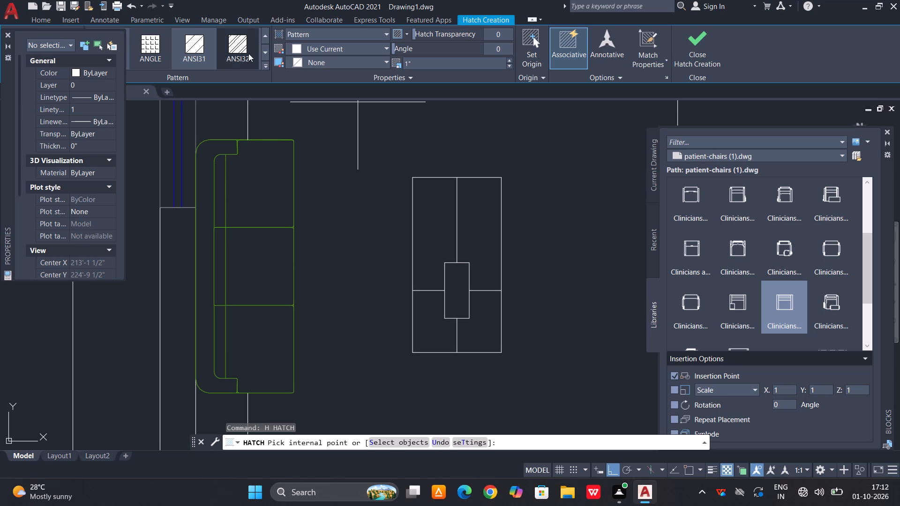
drag(79, 34, 70, 107)
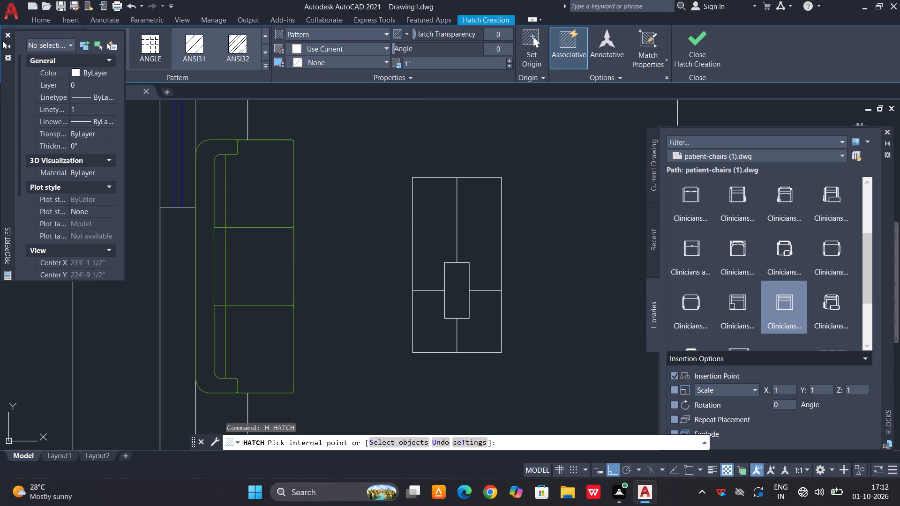
click(7, 29)
click(9, 36)
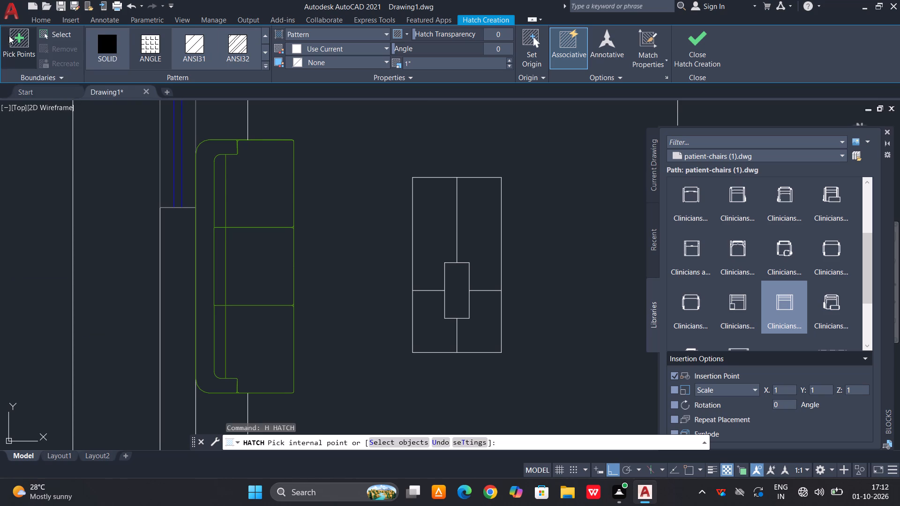
click(97, 48)
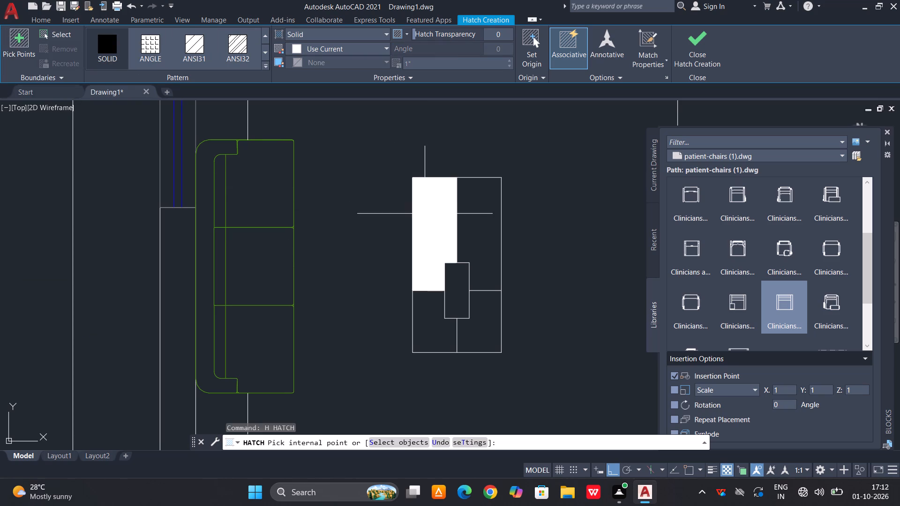
click(425, 214)
click(474, 321)
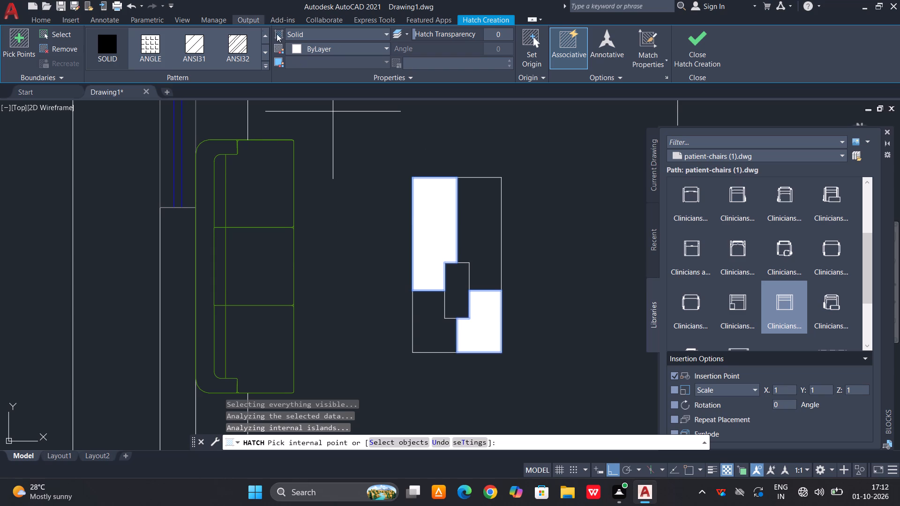
Set the colour of the two panels' solid hatch to dark grey 99,100,102 and finish the hatch.
click(292, 47)
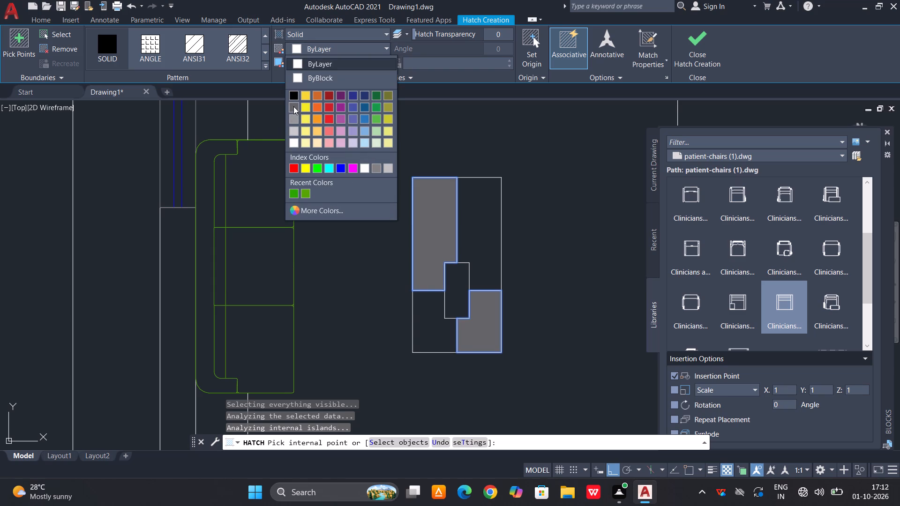
click(293, 106)
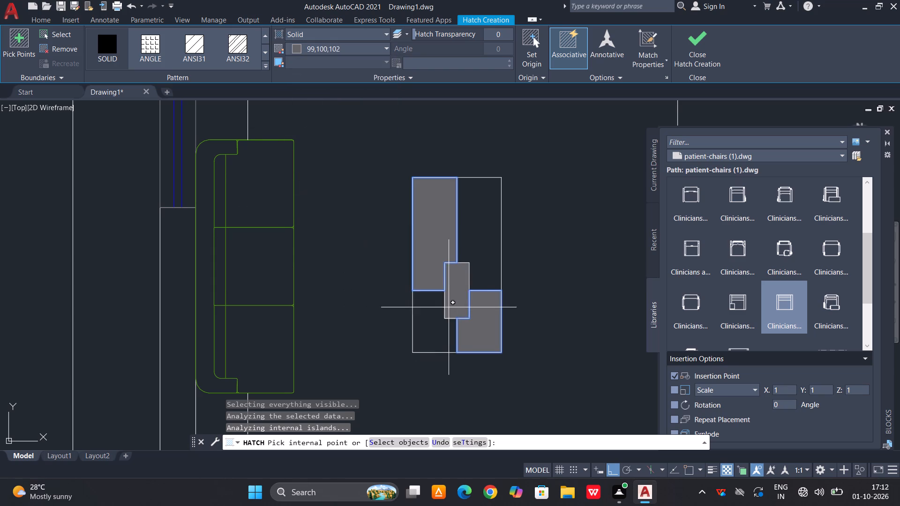
scroll(449, 307, up, 1)
key(Escape)
click(457, 263)
key(Escape)
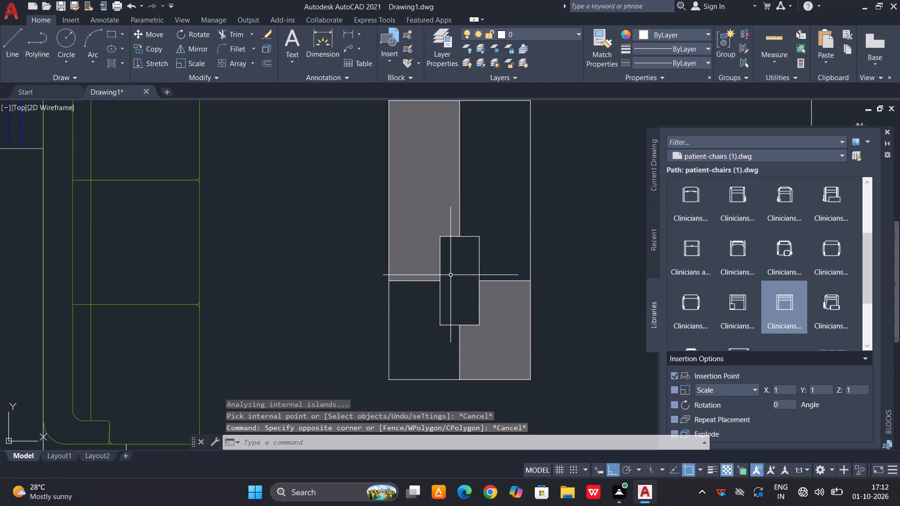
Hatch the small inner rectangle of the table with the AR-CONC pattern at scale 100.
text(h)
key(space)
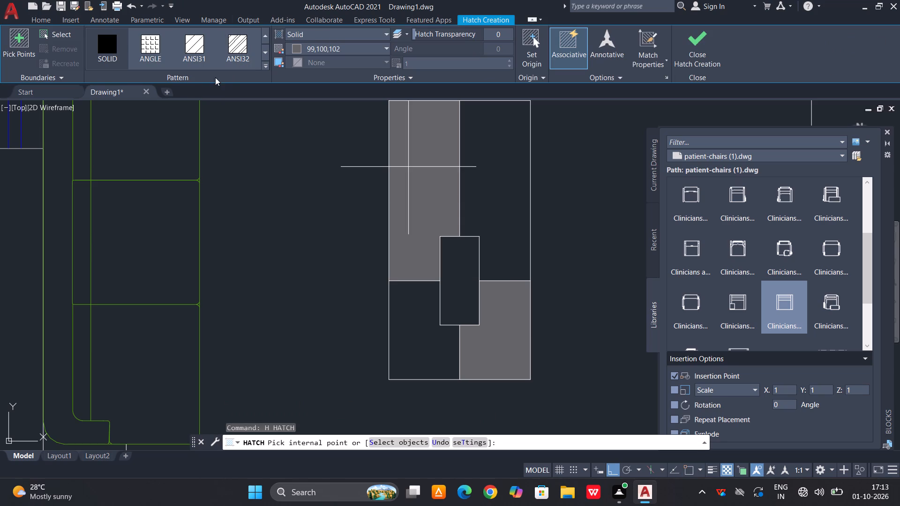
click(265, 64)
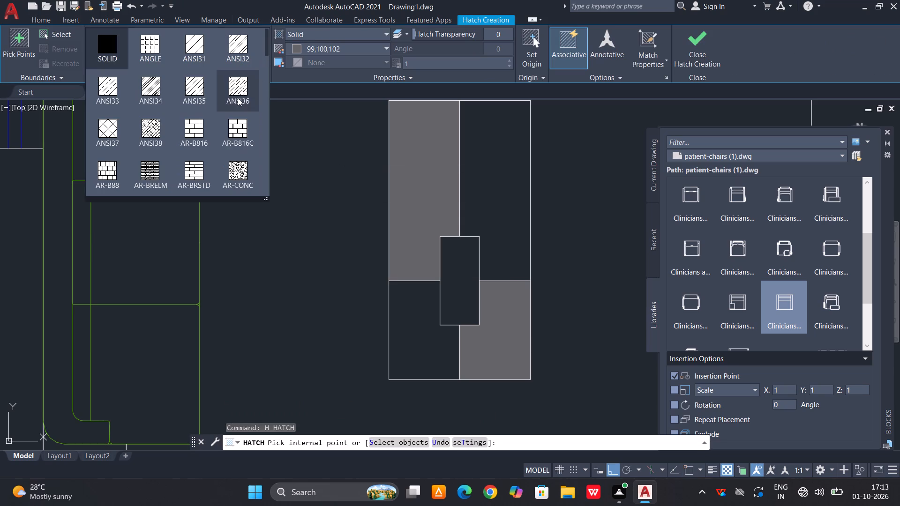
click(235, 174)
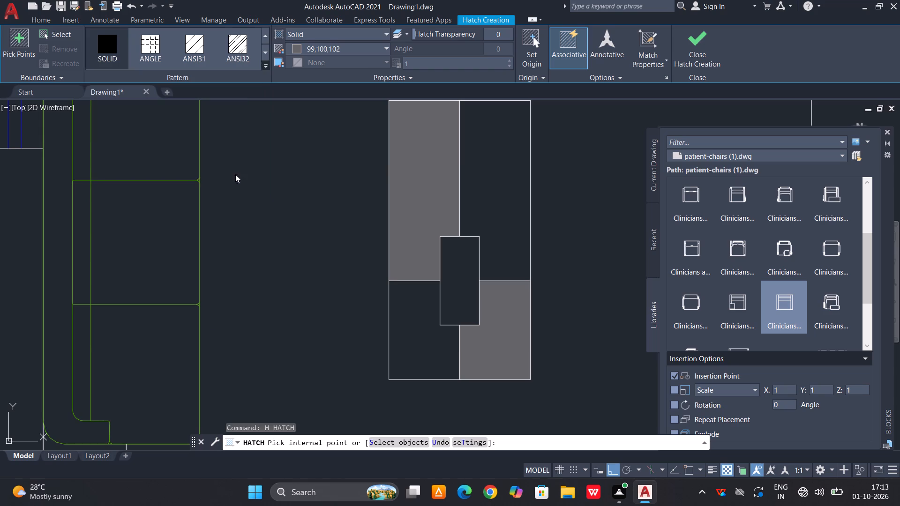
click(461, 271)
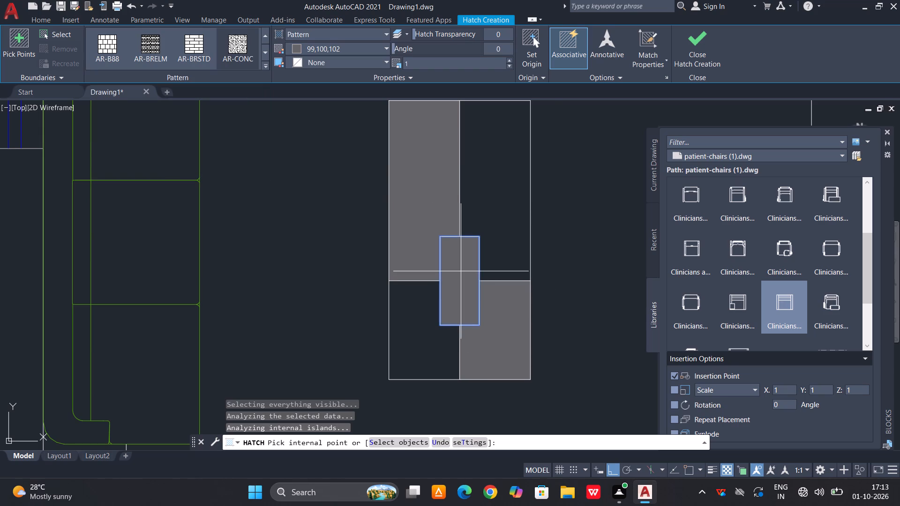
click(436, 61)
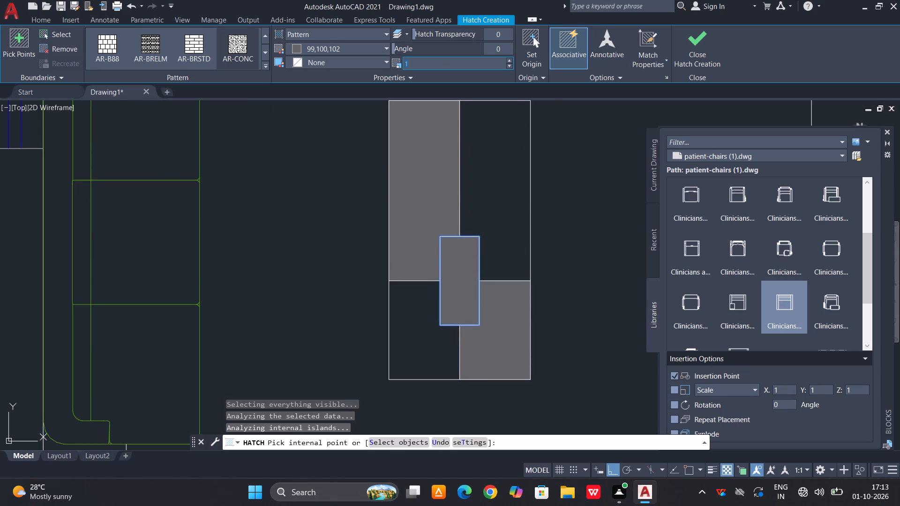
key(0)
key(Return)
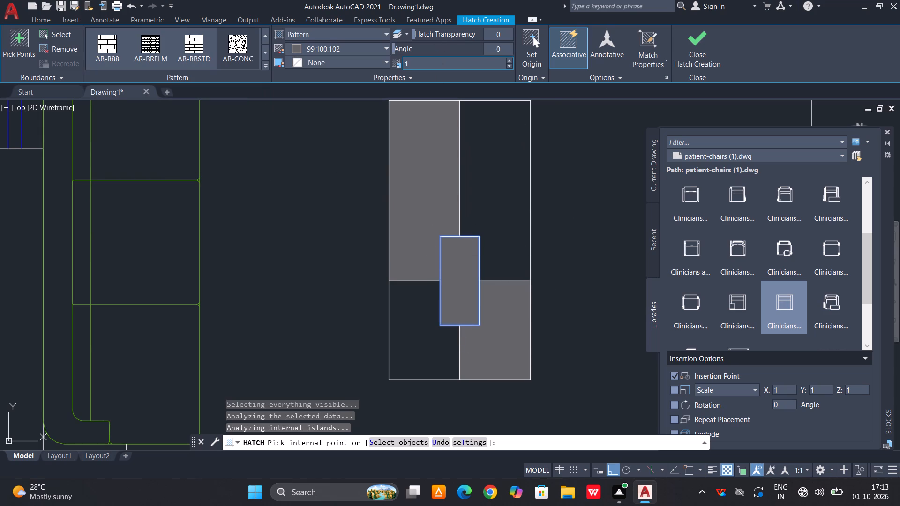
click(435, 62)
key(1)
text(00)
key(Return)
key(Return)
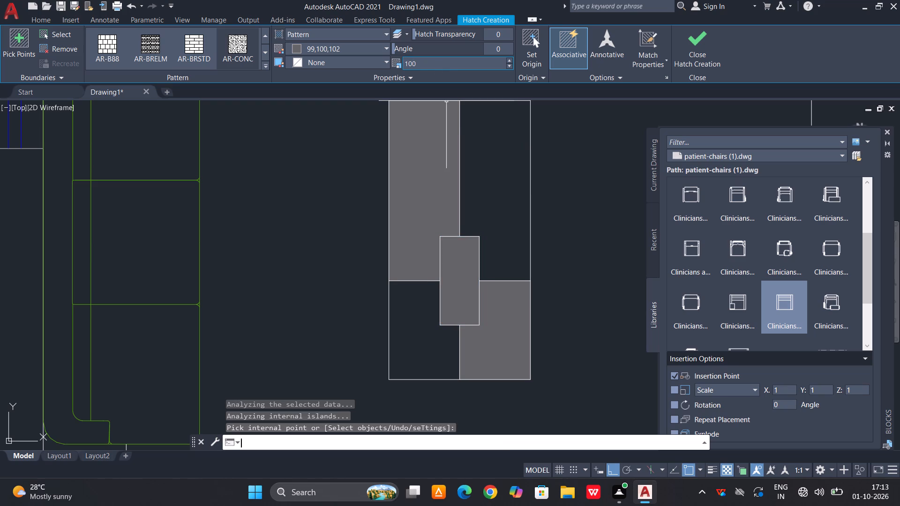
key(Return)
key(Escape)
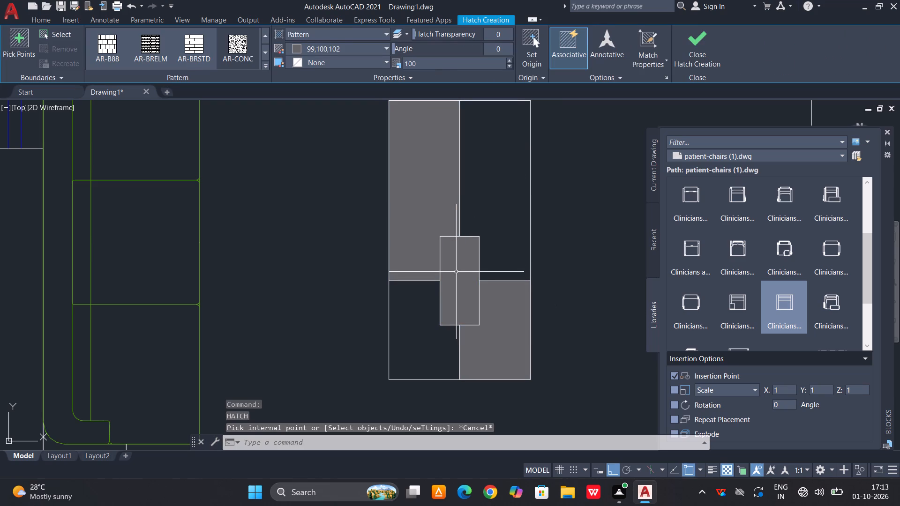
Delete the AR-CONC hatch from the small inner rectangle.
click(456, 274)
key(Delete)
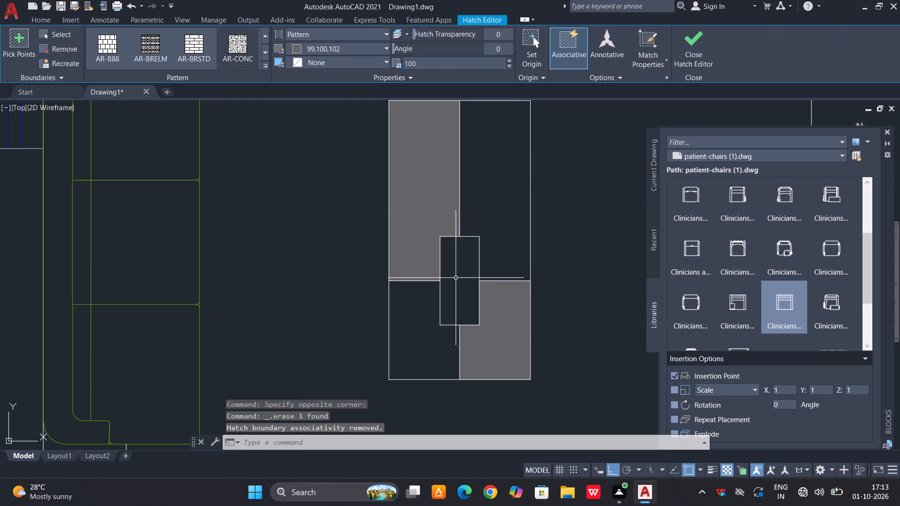
Apply a hatch with the dotted ACAD_ISO07W100 pattern inside the table's small inner rectangle.
text(h)
key(space)
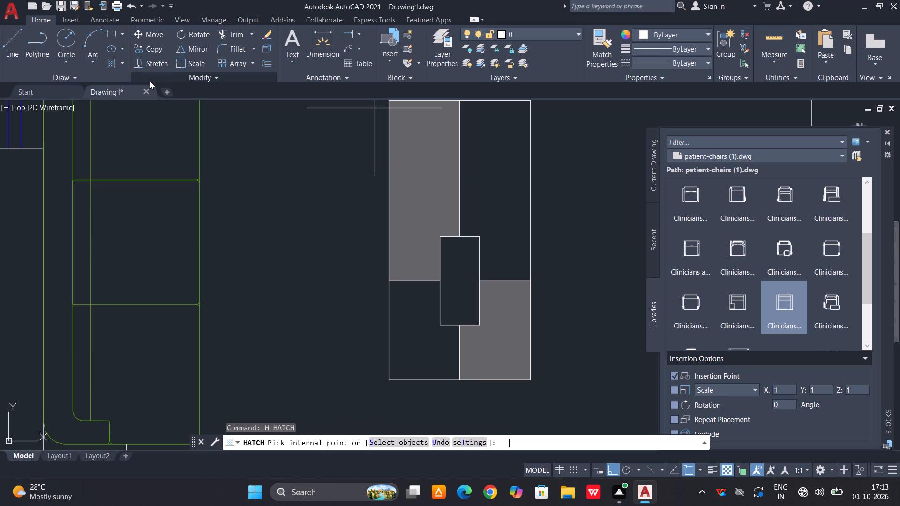
click(244, 62)
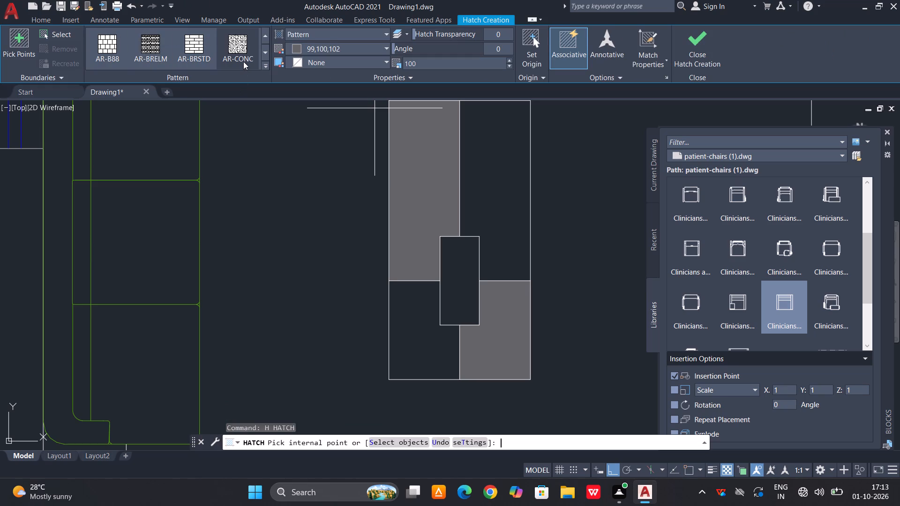
click(264, 64)
scroll(211, 127, down, 1)
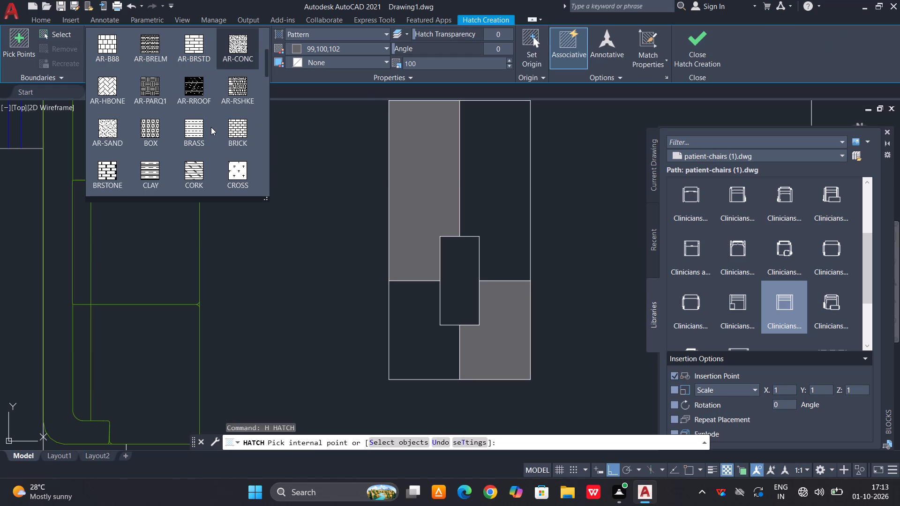
scroll(197, 130, down, 5)
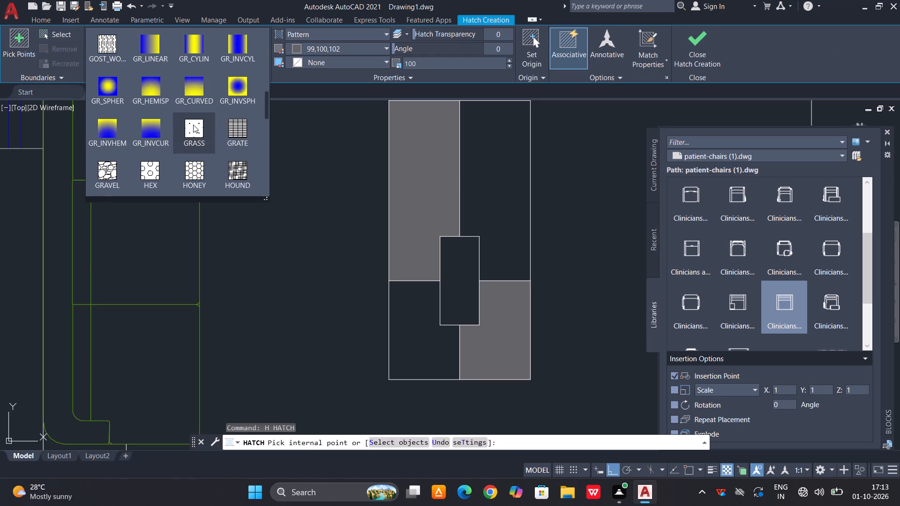
scroll(193, 125, down, 3)
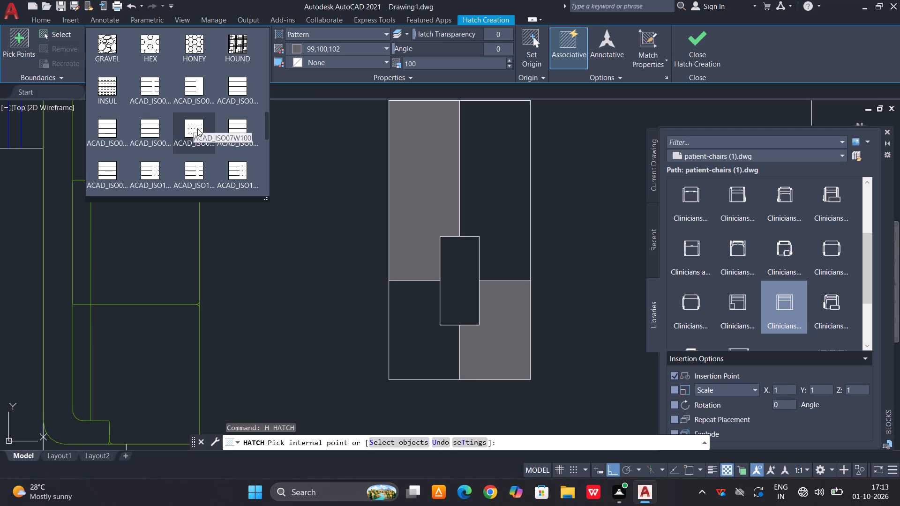
click(198, 129)
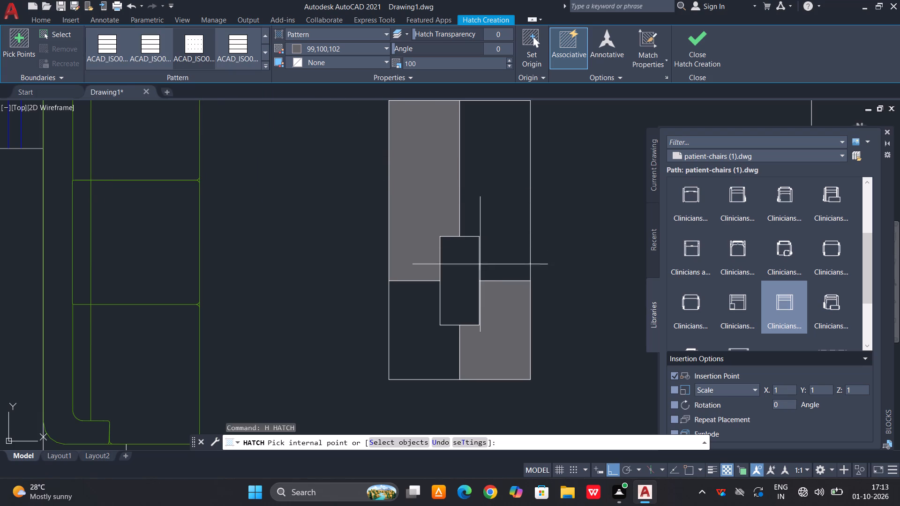
click(454, 283)
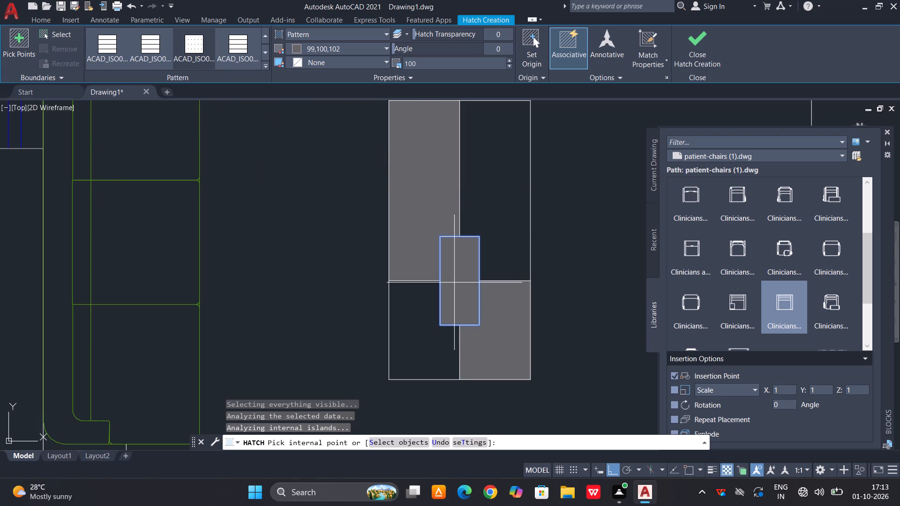
Set the inner rectangle's hatch scale to 0.1.
drag(425, 64, 424, 64)
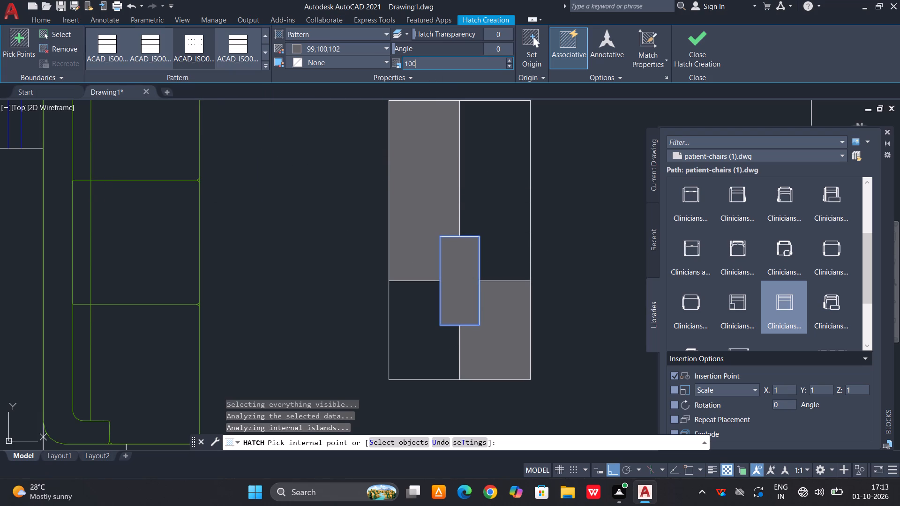
drag(424, 64, 397, 69)
text(.1)
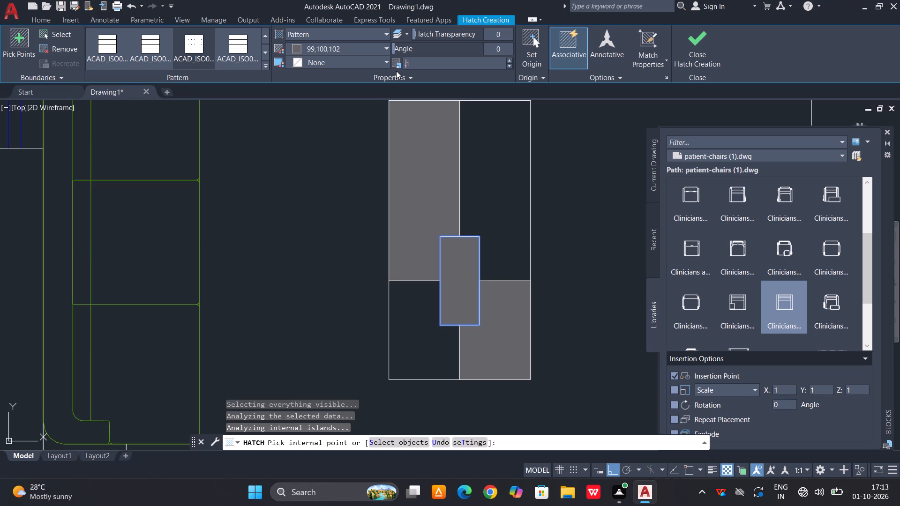
key(Return)
drag(418, 63, 400, 64)
Set the inner rectangle's hatch colour to White and reapply the ACAD_ISO07W100 pattern.
click(387, 51)
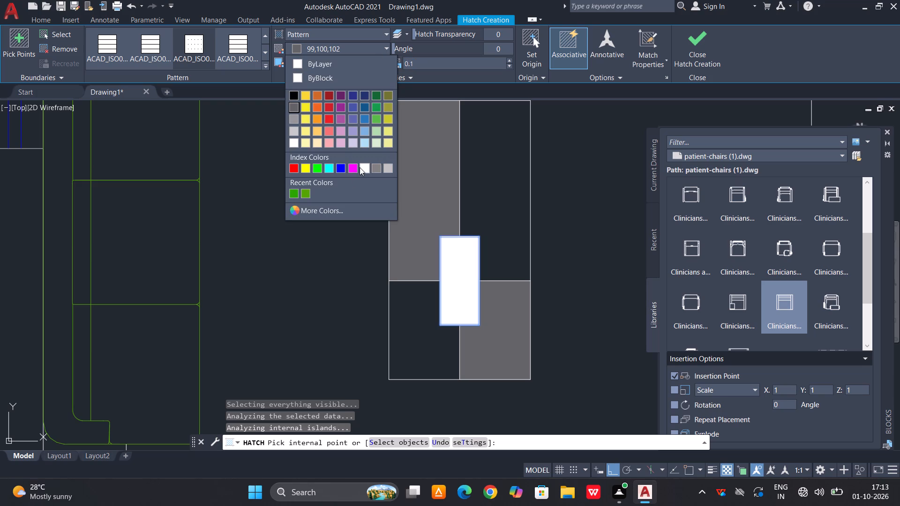
click(362, 165)
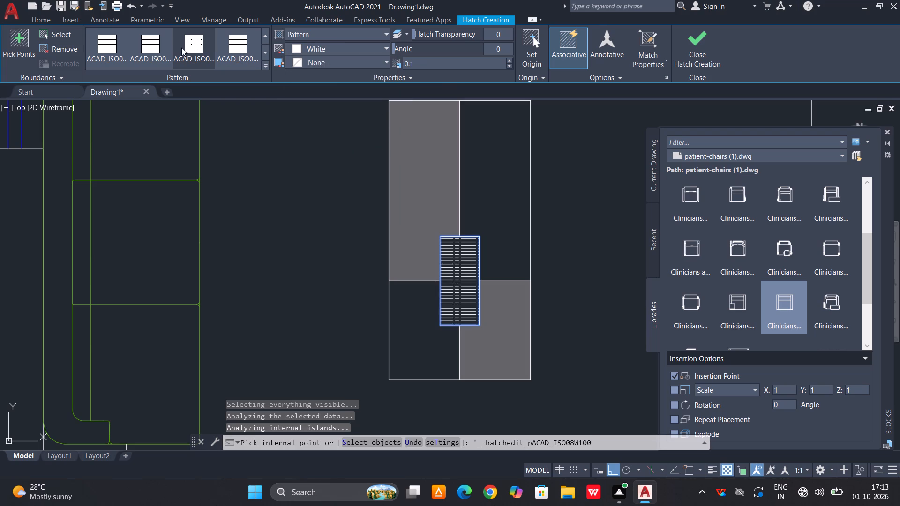
click(186, 45)
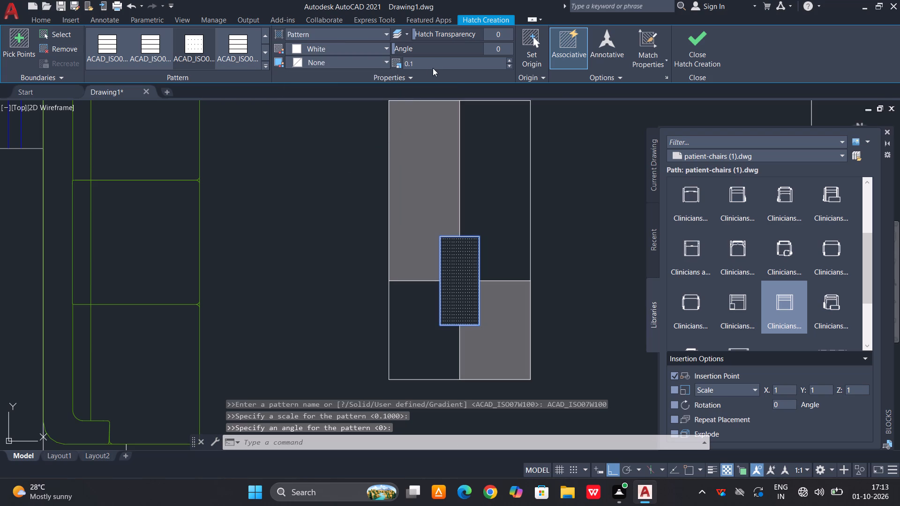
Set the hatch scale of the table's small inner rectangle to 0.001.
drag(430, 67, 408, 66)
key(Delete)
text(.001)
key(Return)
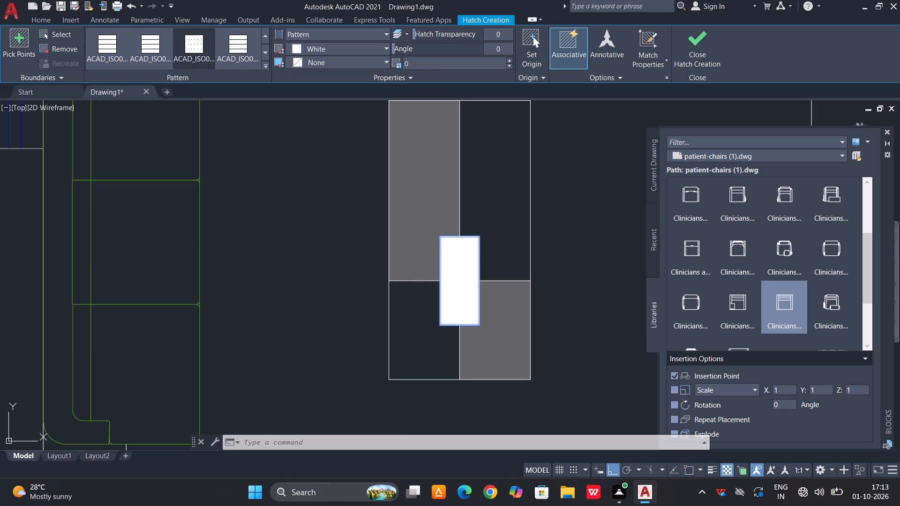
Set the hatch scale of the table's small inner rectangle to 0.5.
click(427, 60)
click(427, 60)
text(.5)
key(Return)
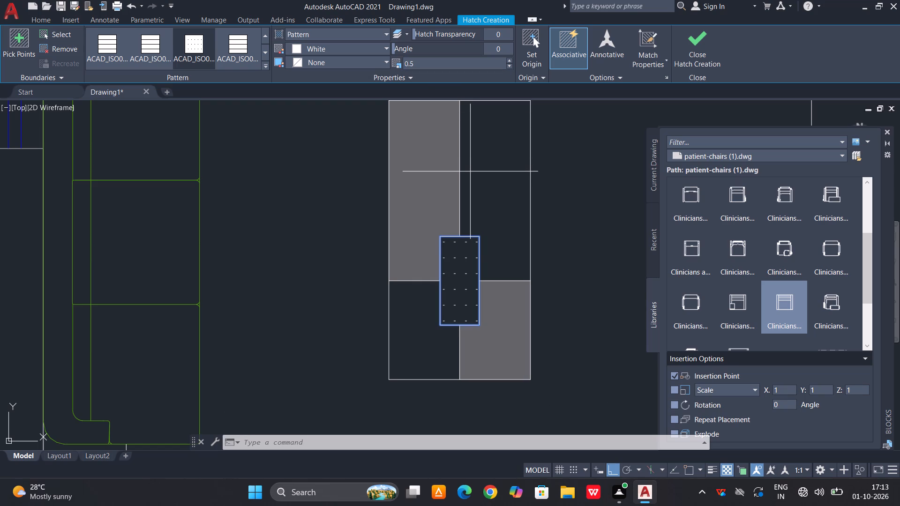
Preview the available hatch patterns on the table's inner rectangle and pick the dotted ACAD_ISO07W100 pattern again.
click(265, 66)
scroll(210, 121, down, 1)
scroll(214, 99, up, 2)
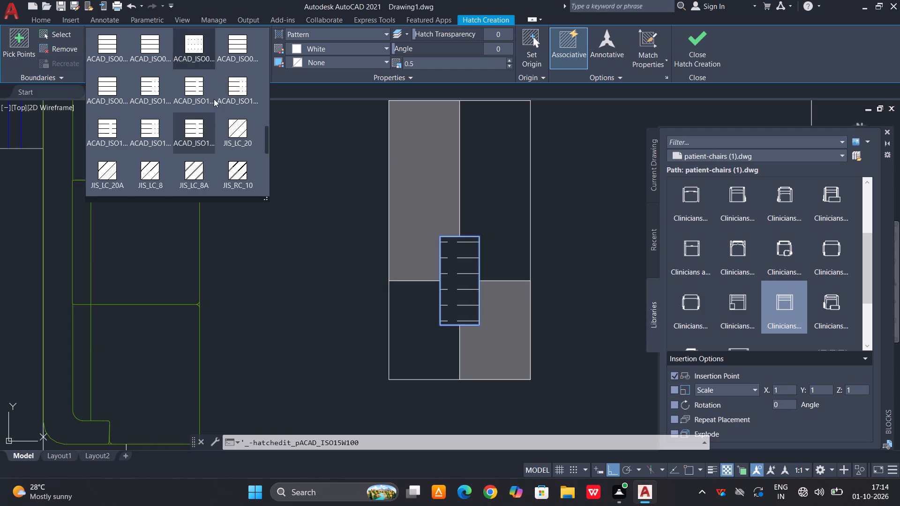
scroll(214, 99, up, 11)
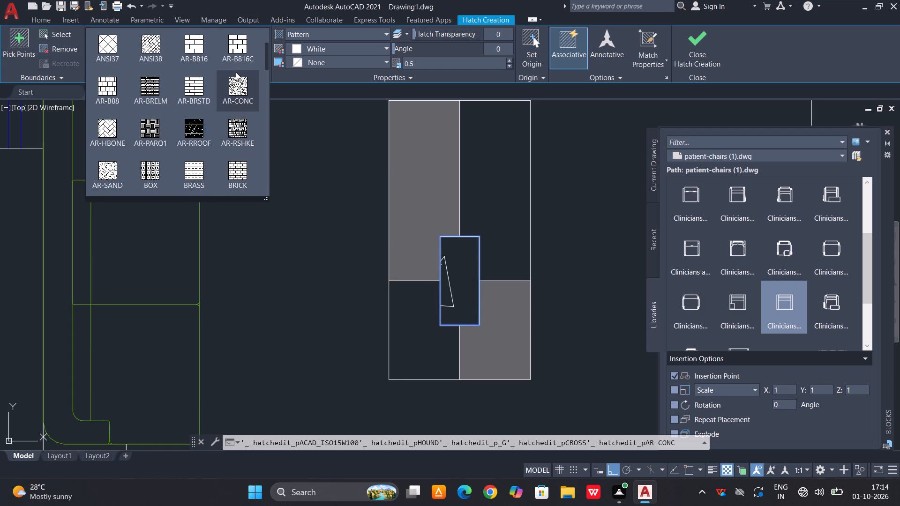
scroll(236, 72, up, 5)
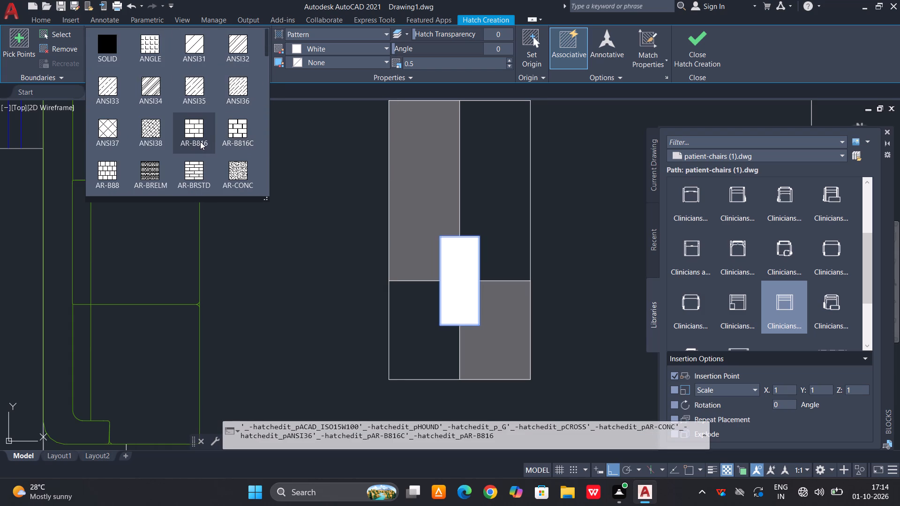
scroll(200, 141, down, 1)
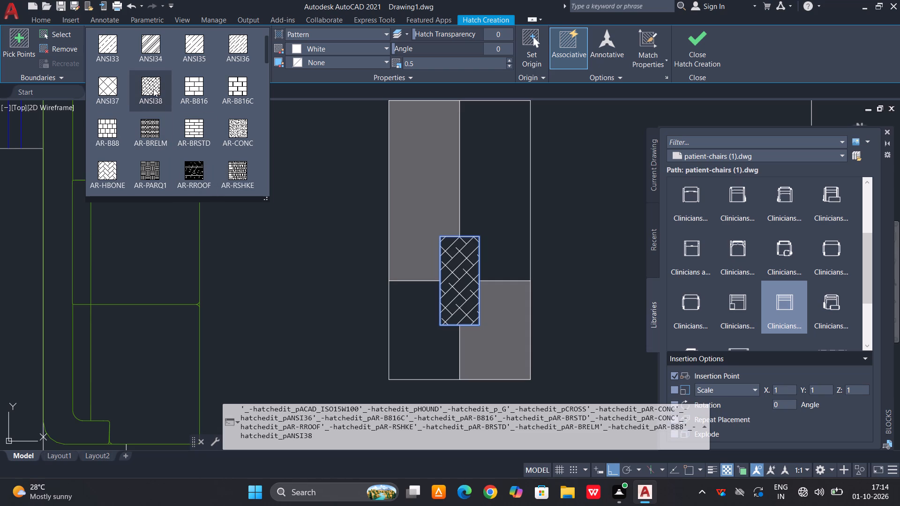
scroll(162, 72, down, 2)
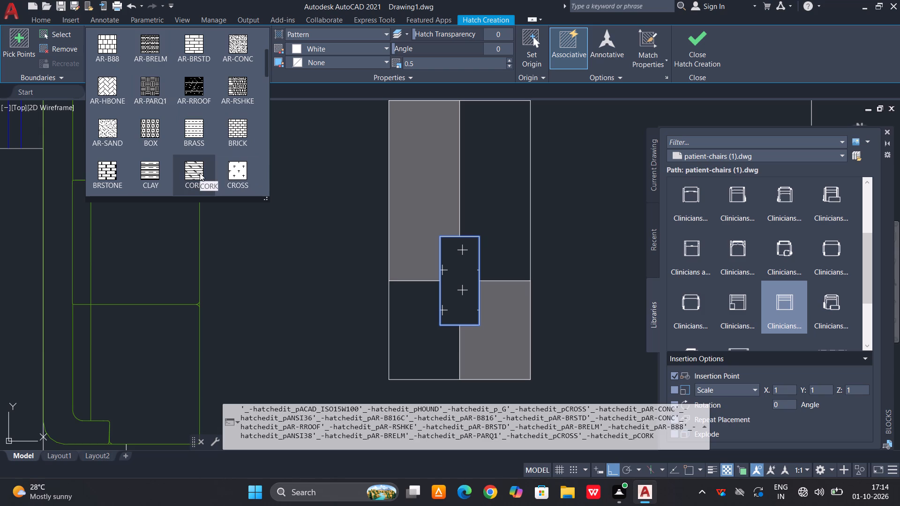
scroll(199, 155, down, 2)
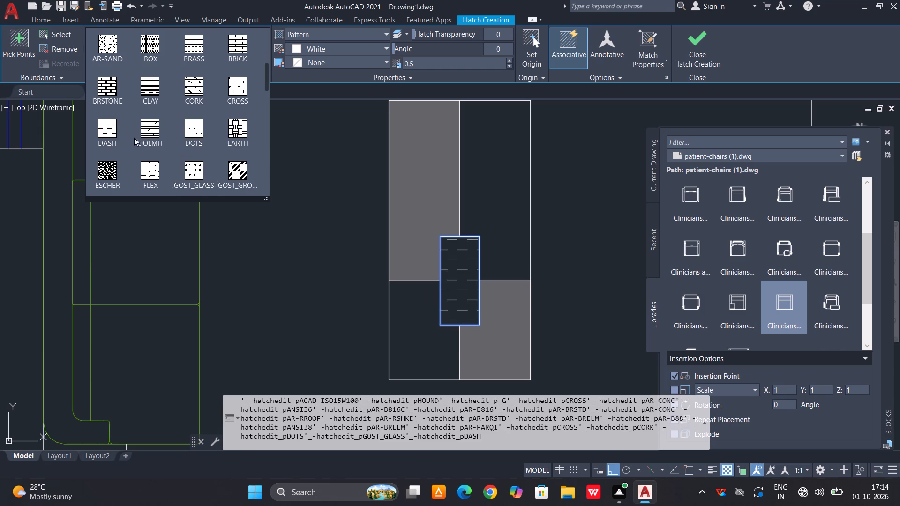
scroll(201, 173, down, 1)
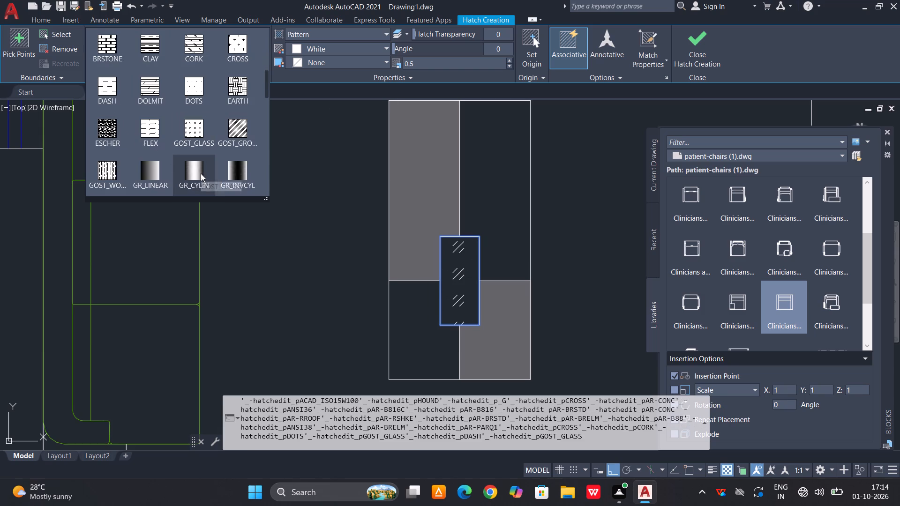
scroll(201, 173, down, 2)
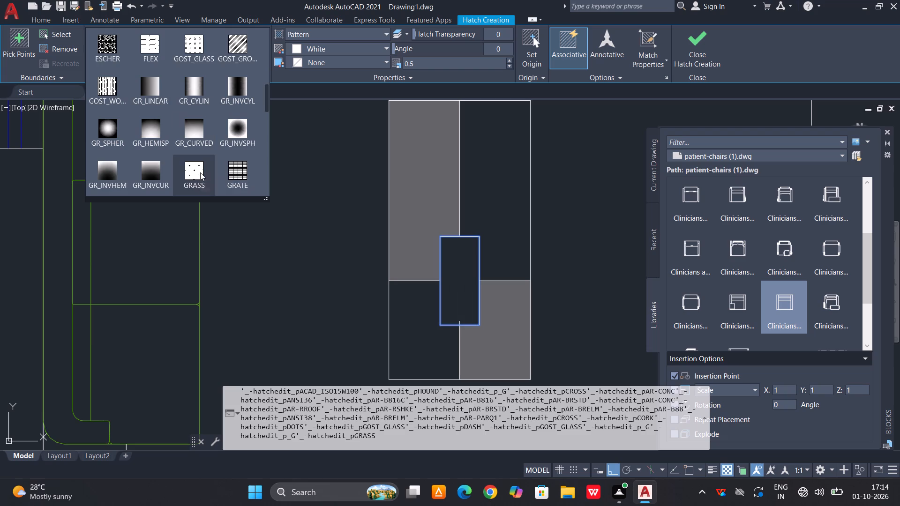
scroll(200, 169, down, 1)
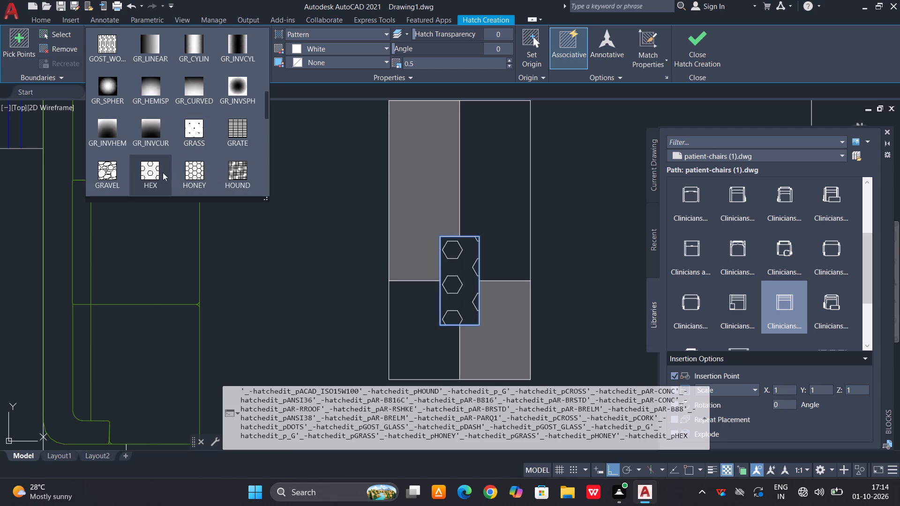
scroll(166, 153, down, 2)
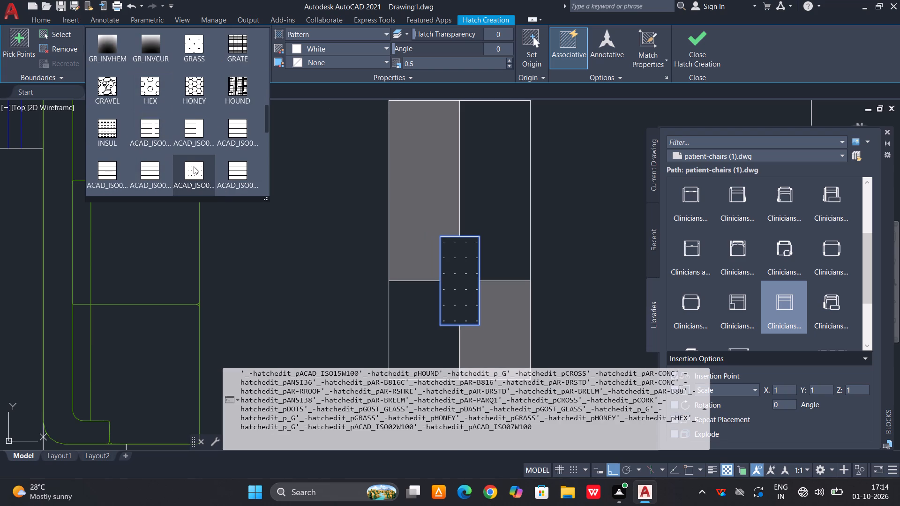
scroll(194, 166, down, 5)
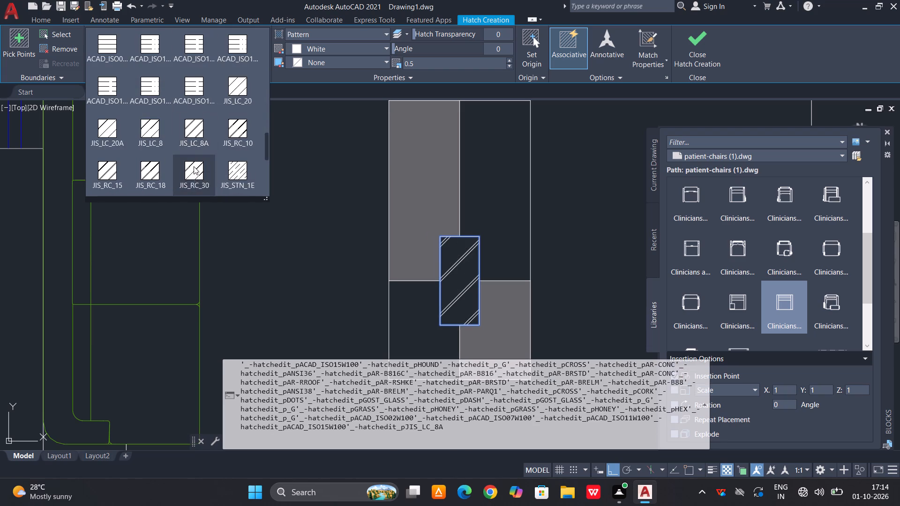
scroll(194, 166, down, 6)
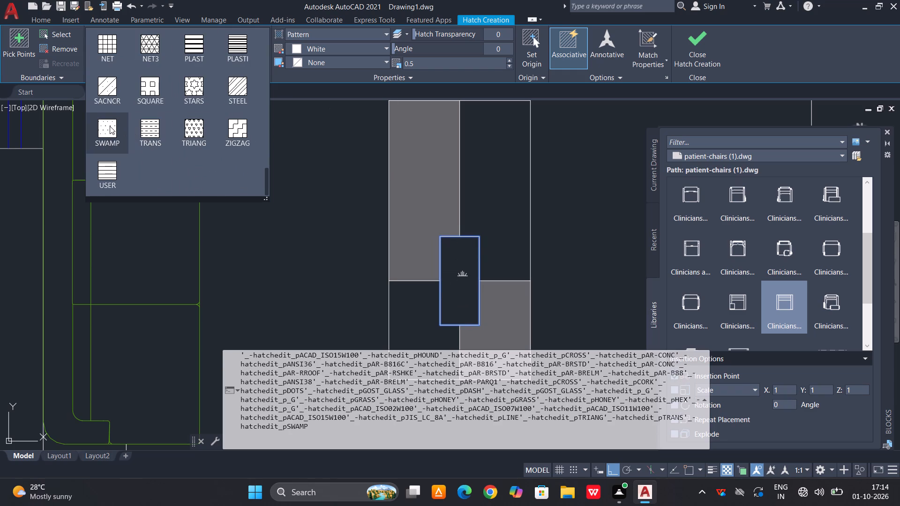
scroll(110, 126, up, 3)
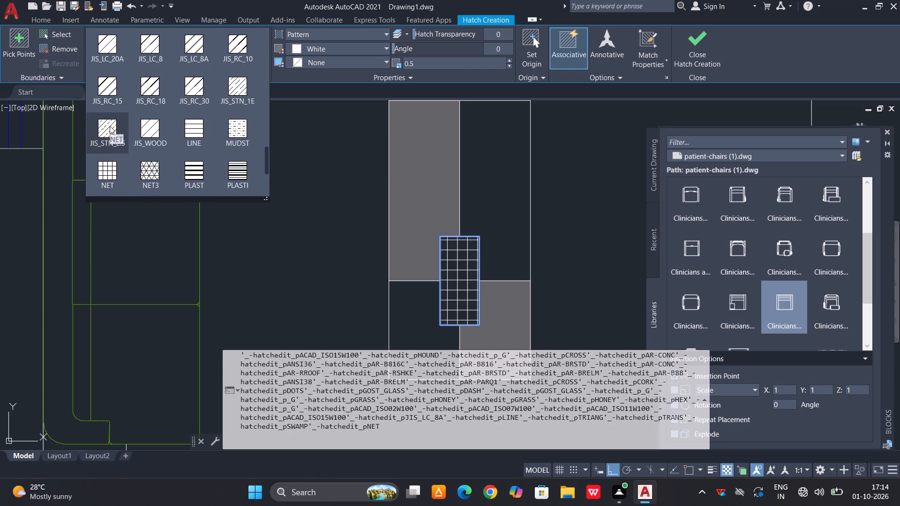
scroll(201, 113, up, 5)
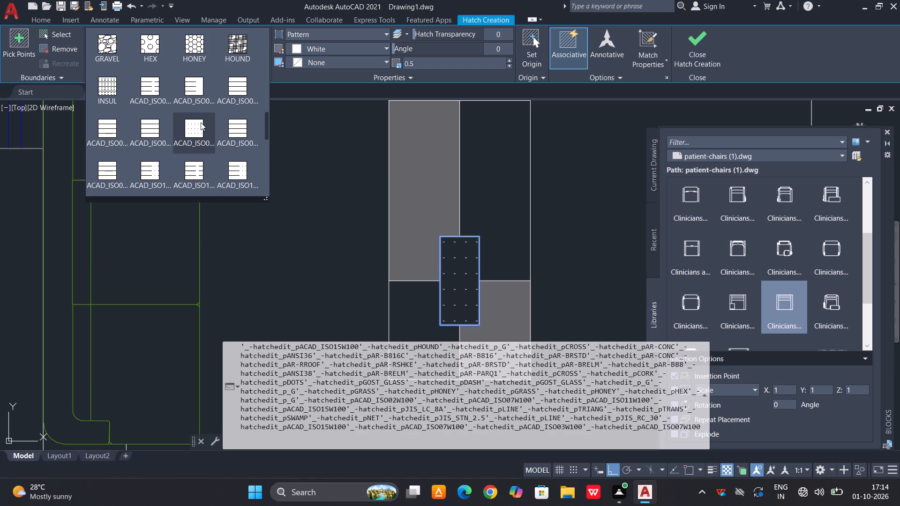
click(196, 125)
Extend the ACAD_ISO07W100 hatch to the large rug rectangle surrounding the centre table, between the sofa and armchairs.
scroll(429, 193, down, 3)
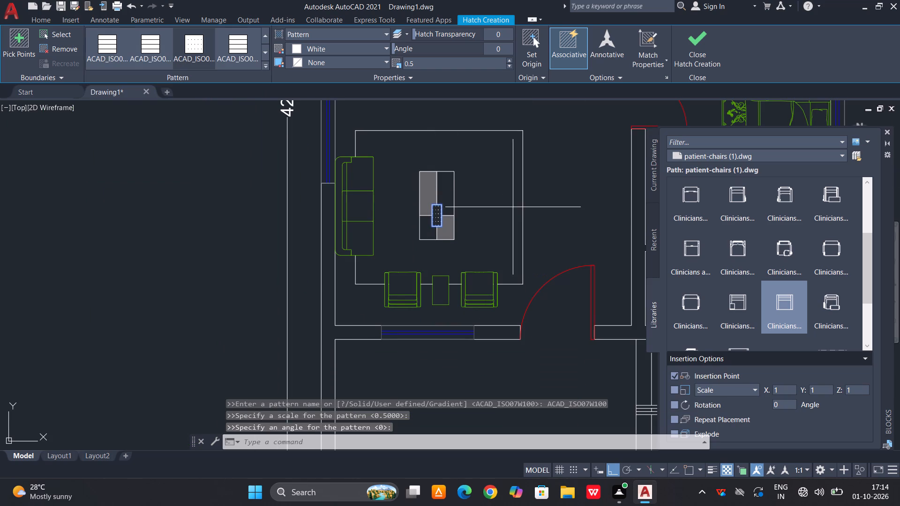
click(501, 206)
scroll(493, 223, up, 3)
scroll(494, 215, down, 1)
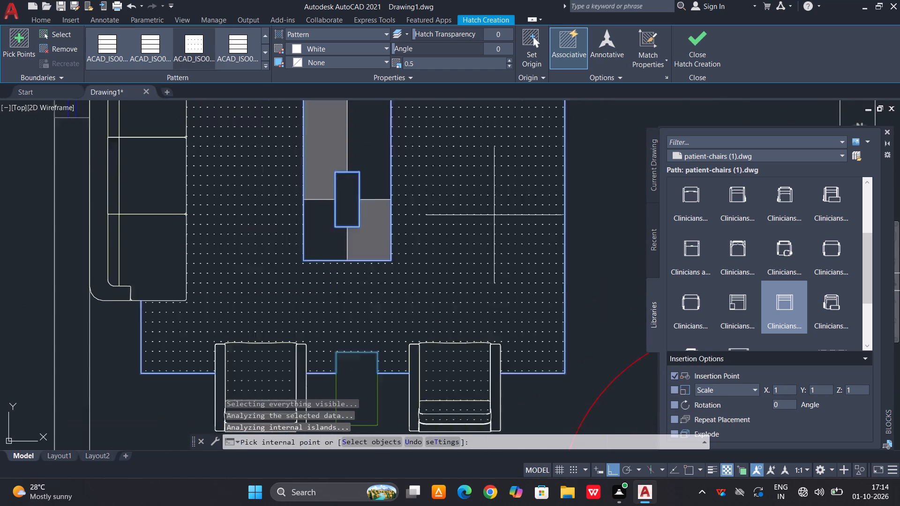
scroll(494, 215, down, 1)
middle_drag(469, 171, 468, 245)
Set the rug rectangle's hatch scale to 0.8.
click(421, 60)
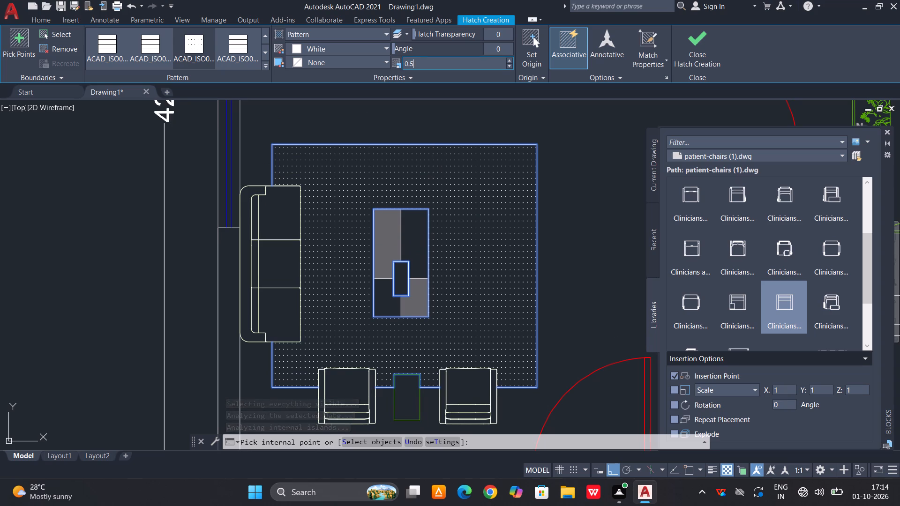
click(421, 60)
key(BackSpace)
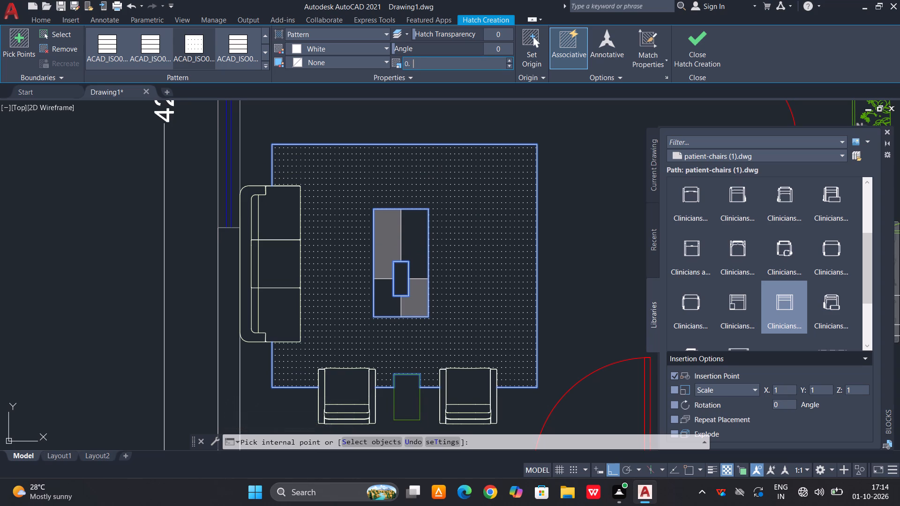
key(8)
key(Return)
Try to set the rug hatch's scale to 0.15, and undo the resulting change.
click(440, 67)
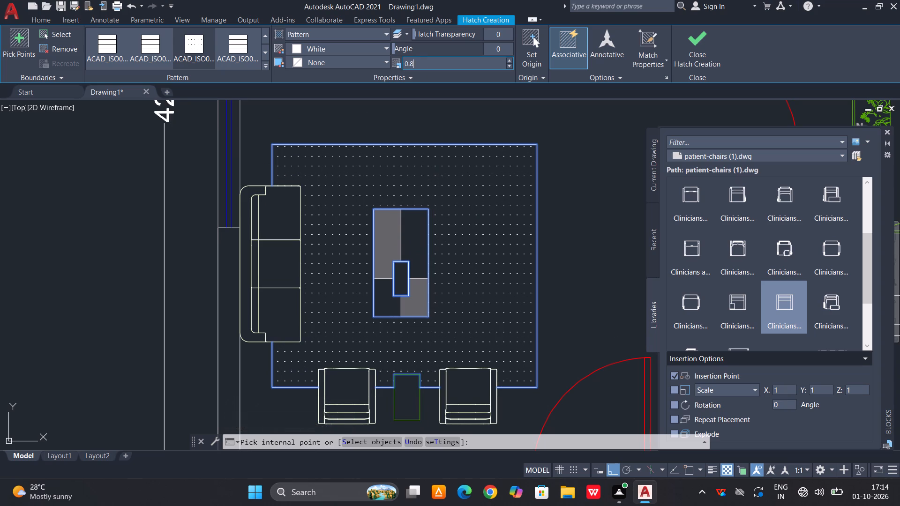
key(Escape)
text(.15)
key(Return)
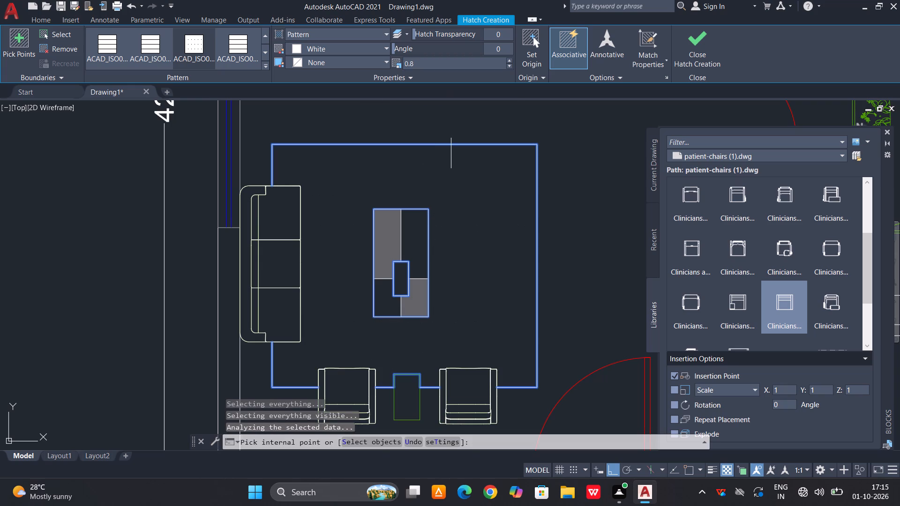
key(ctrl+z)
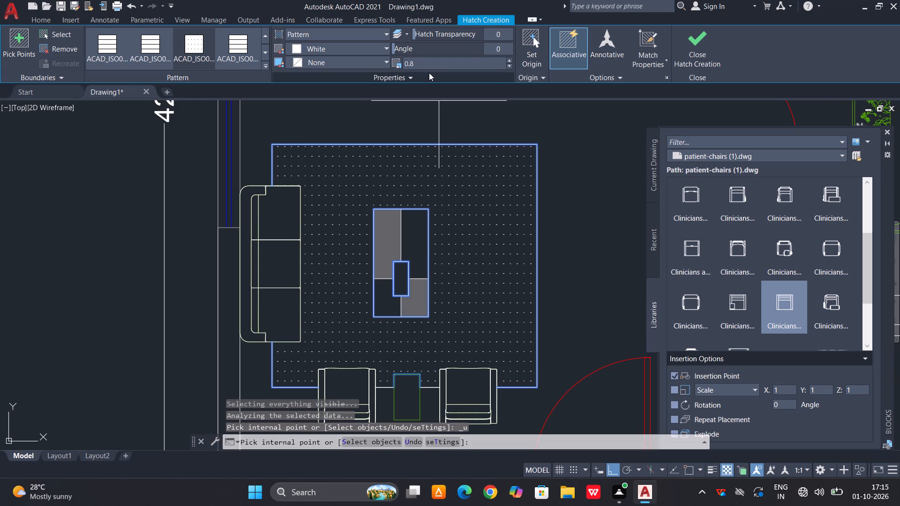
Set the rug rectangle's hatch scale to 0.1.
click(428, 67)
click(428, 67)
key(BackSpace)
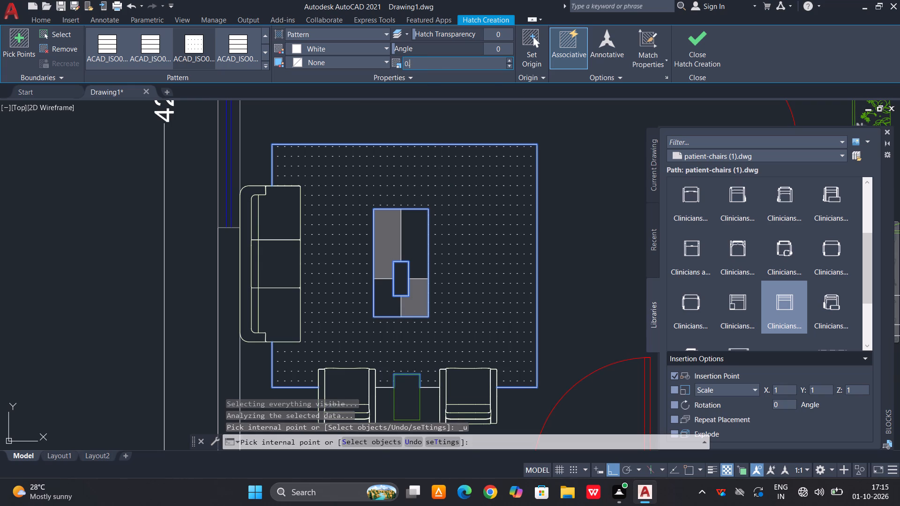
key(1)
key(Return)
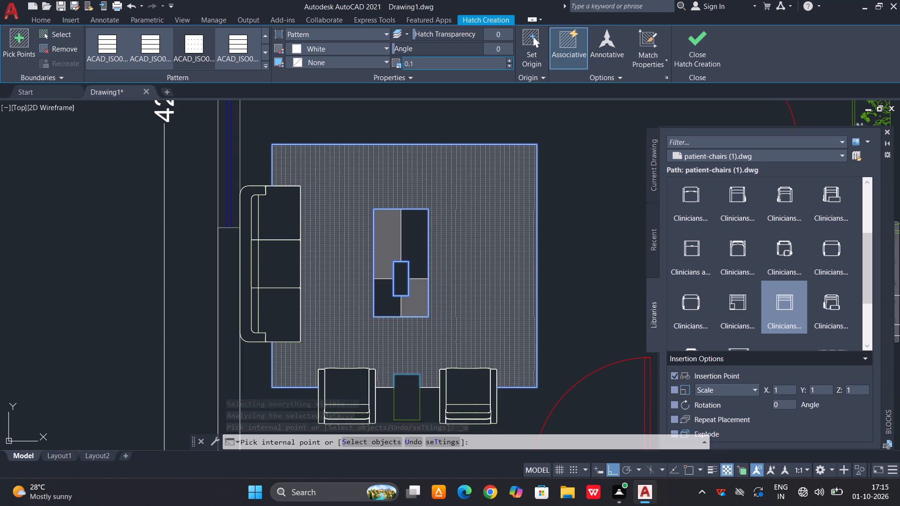
Set the rug rectangle's hatch scale to 0.9 and finish the hatch.
click(427, 65)
key(BackSpace)
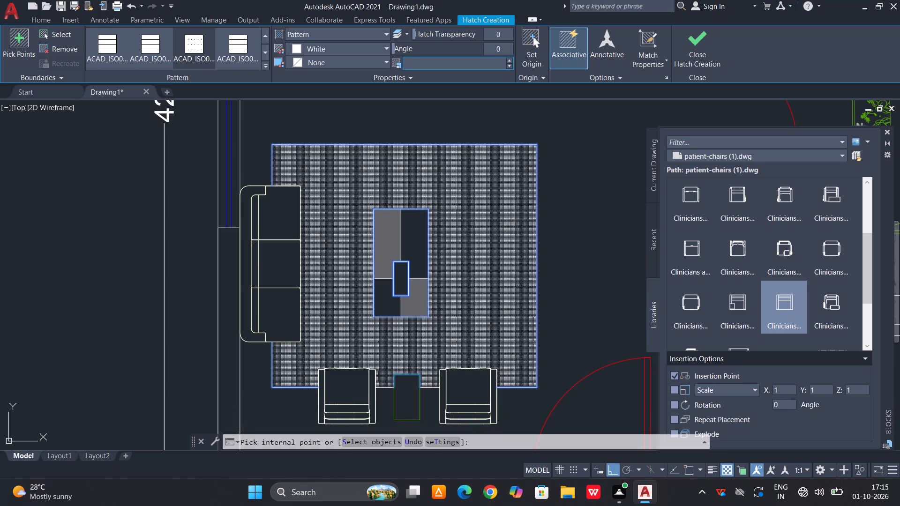
text(0.)
key(9)
key(Return)
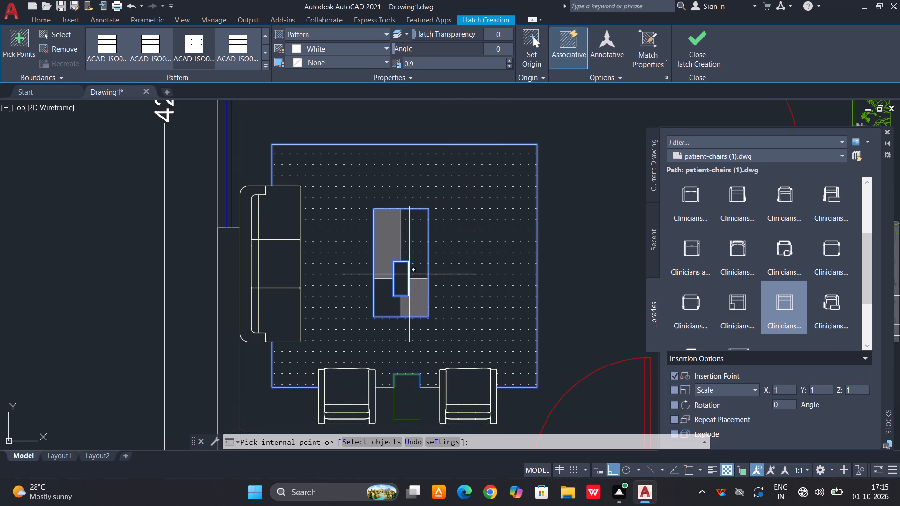
key(Escape)
Hatch the centre table's empty small inner rectangle with the dotted ACAD_ISO07W100 pattern.
scroll(405, 278, up, 4)
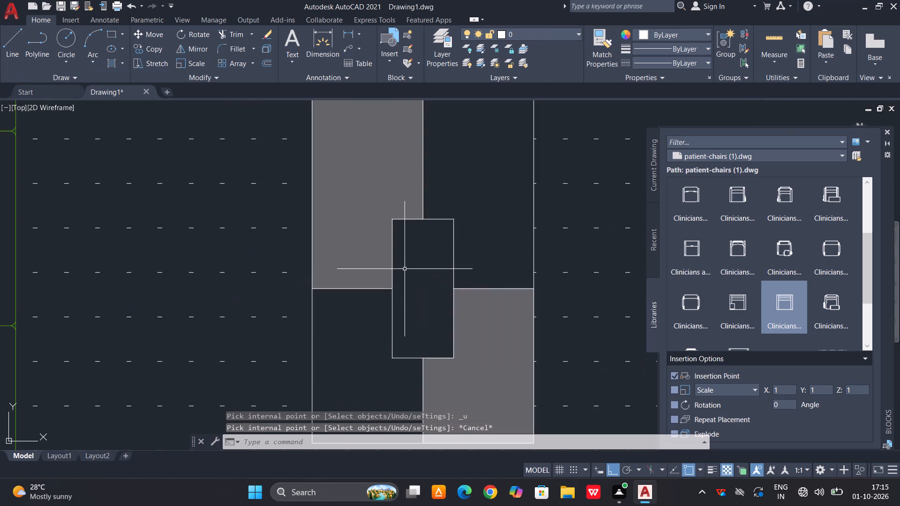
click(420, 265)
click(403, 293)
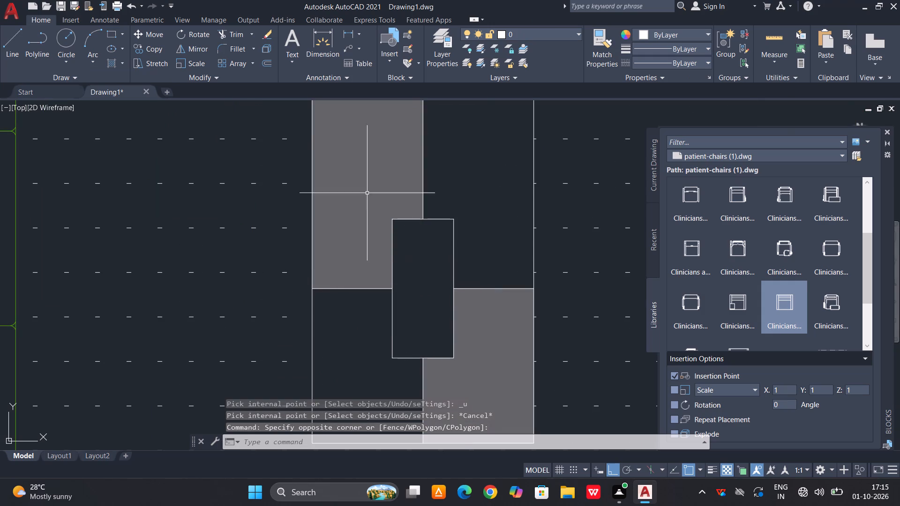
text(h)
key(space)
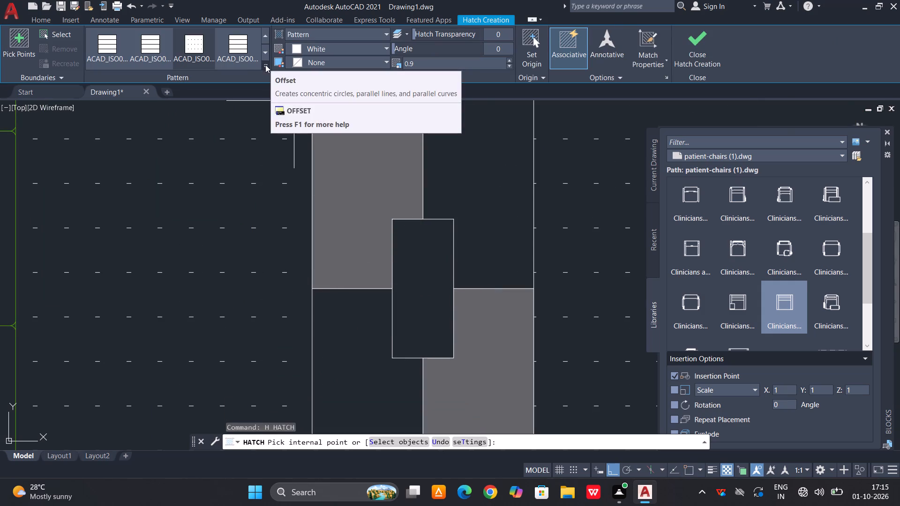
click(192, 45)
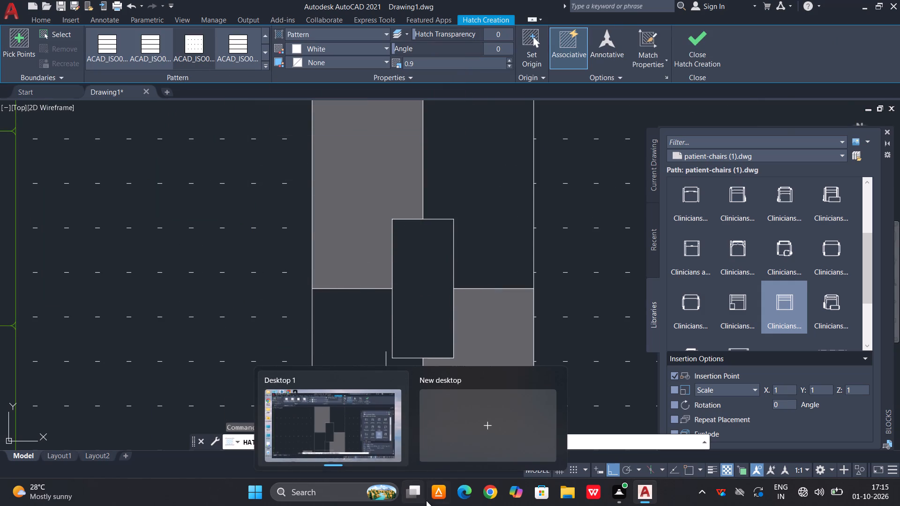
click(424, 268)
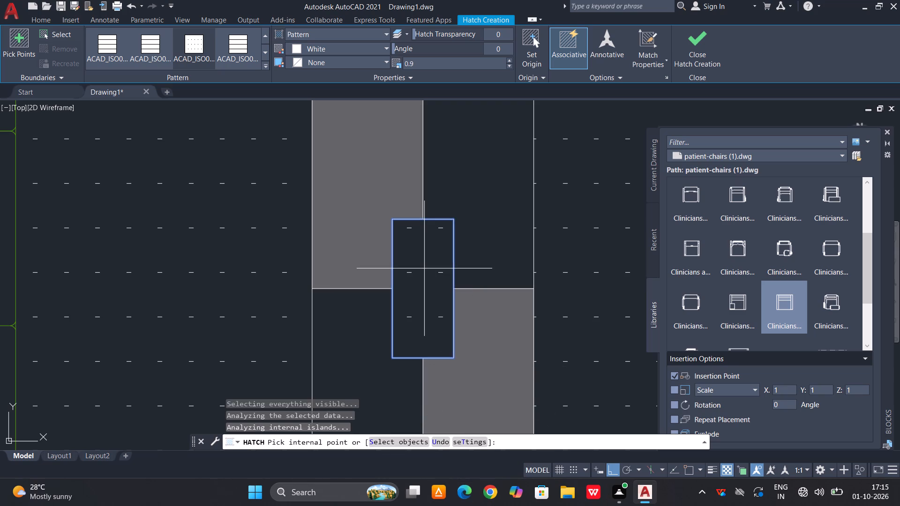
Set the hatch scale of the centre table's small inner rectangle to 0.5 and finish the hatch.
click(421, 64)
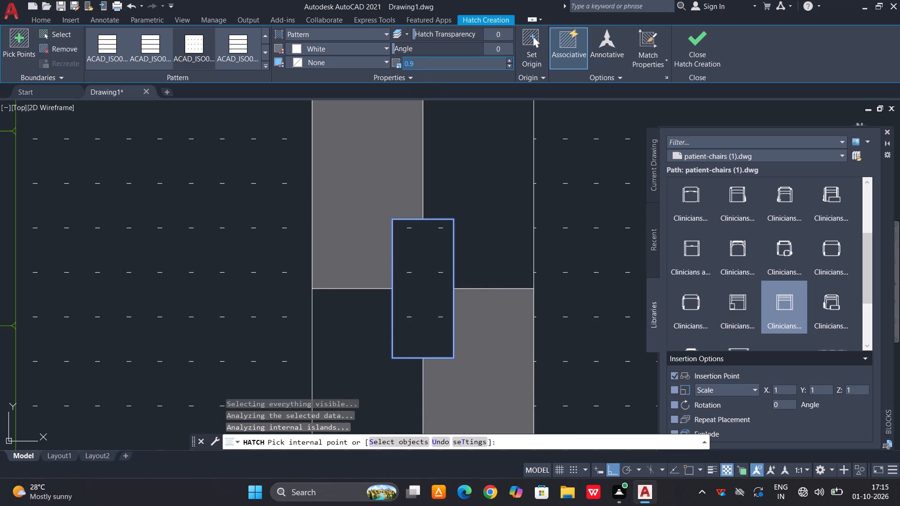
click(421, 64)
key(BackSpace)
key(5)
key(Return)
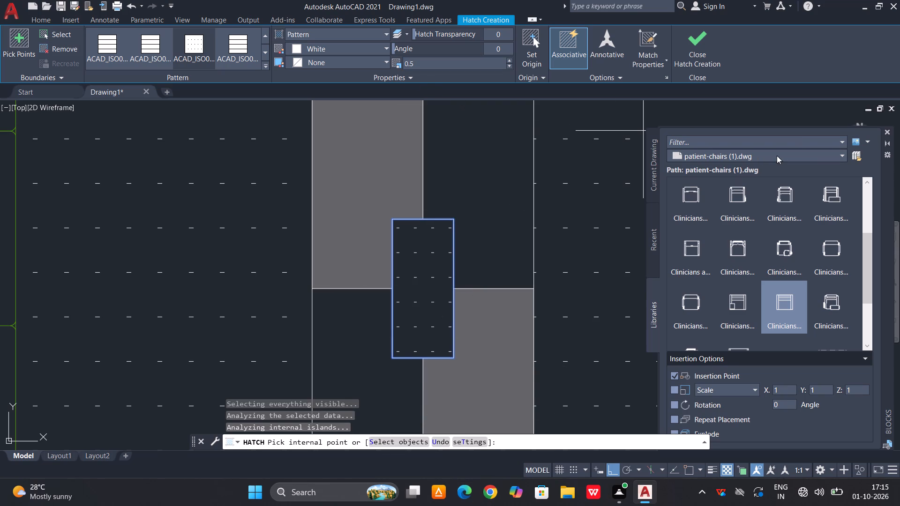
key(Escape)
Match the properties of the green armchair onto the centre table's outer outline, dividing lines and small inner rectangle.
scroll(496, 220, down, 3)
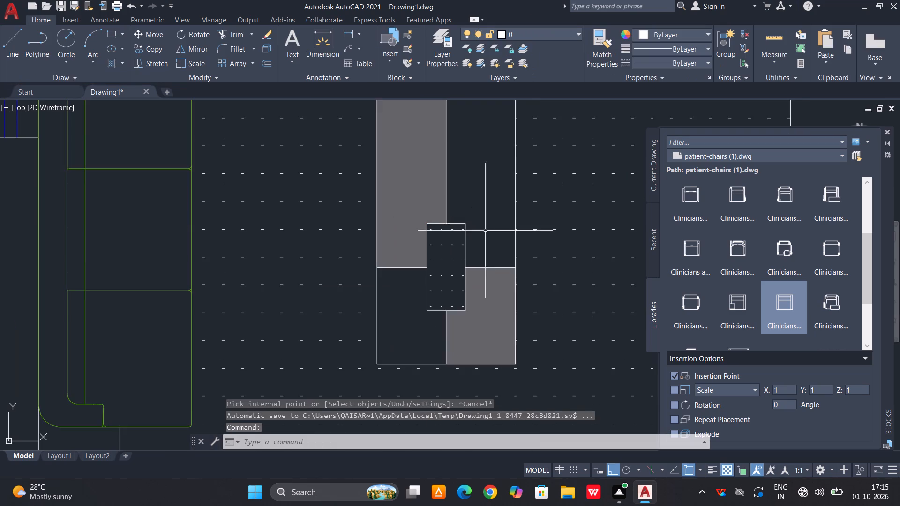
scroll(412, 221, down, 3)
scroll(464, 199, up, 1)
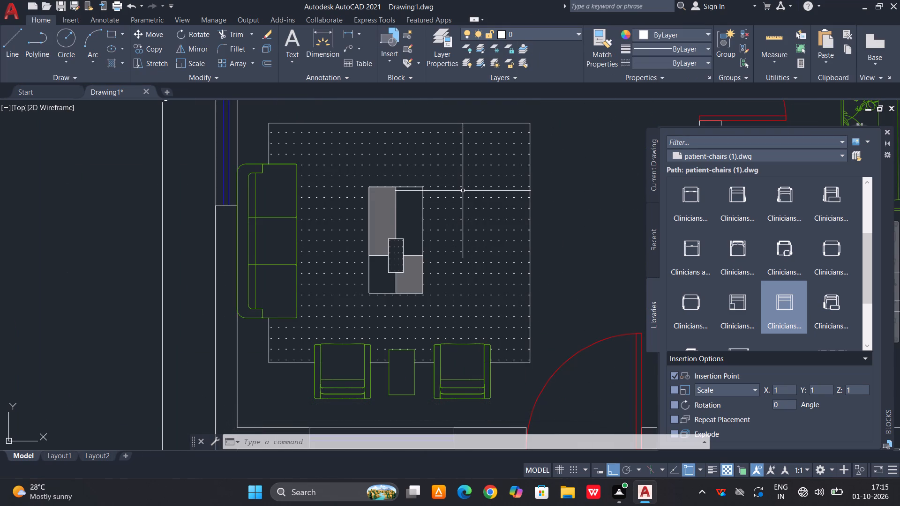
scroll(450, 217, down, 1)
middle_drag(464, 230, 391, 224)
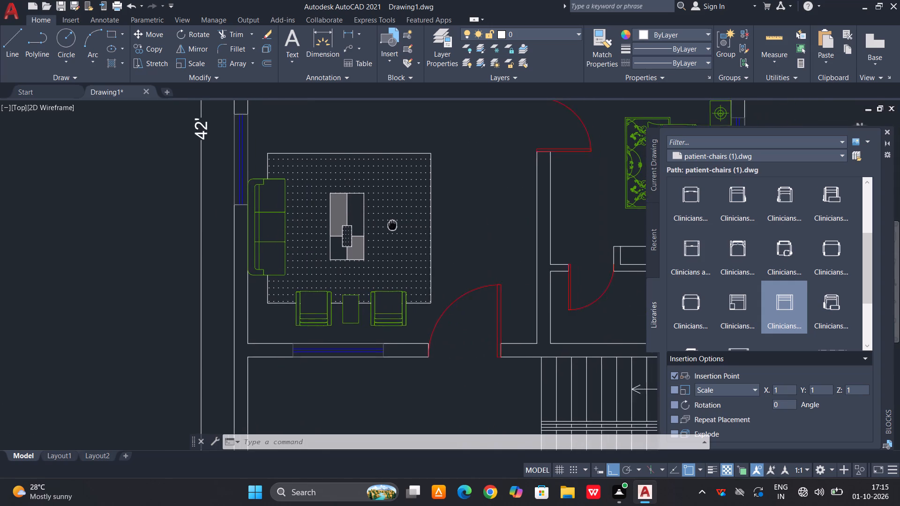
middle_drag(391, 224, 378, 221)
scroll(368, 232, up, 1)
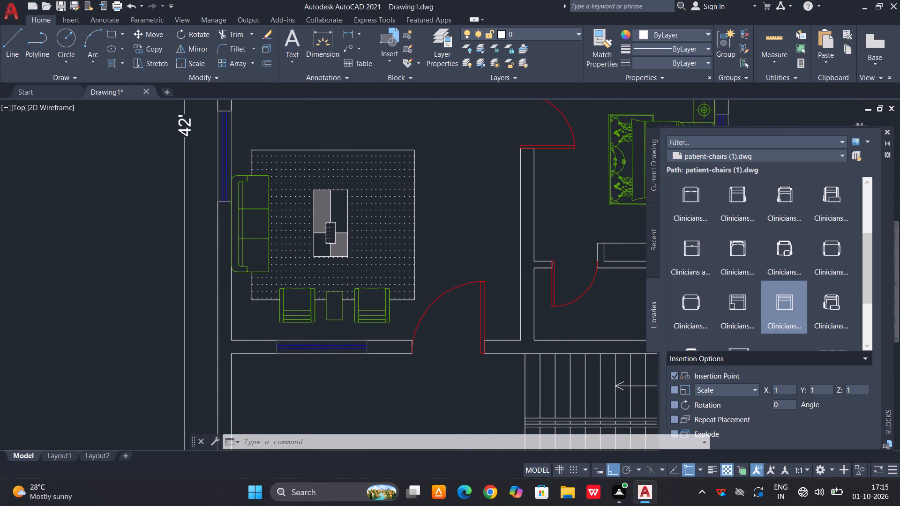
key(m)
key(a)
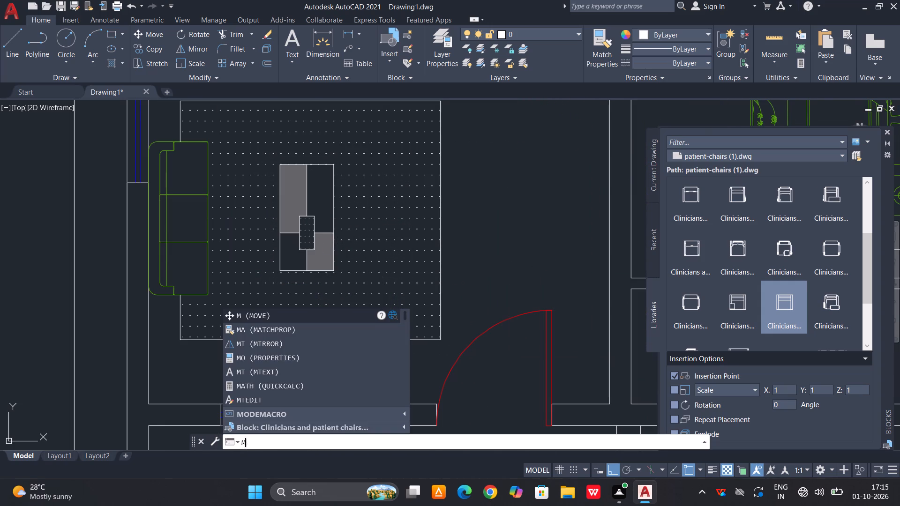
key(space)
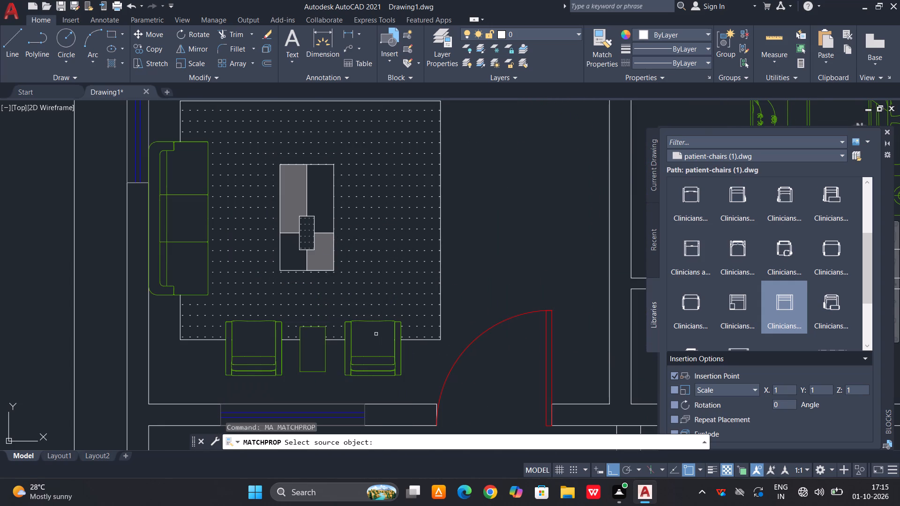
click(382, 322)
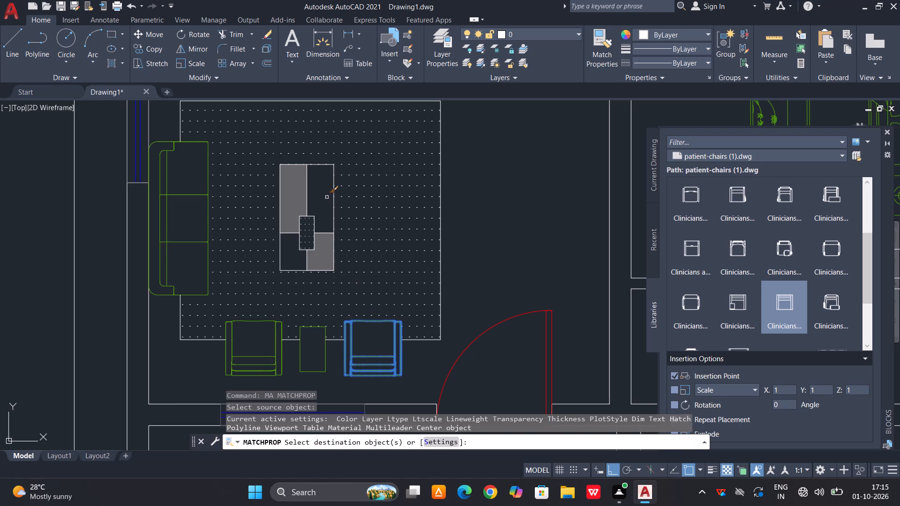
scroll(328, 197, up, 2)
click(339, 185)
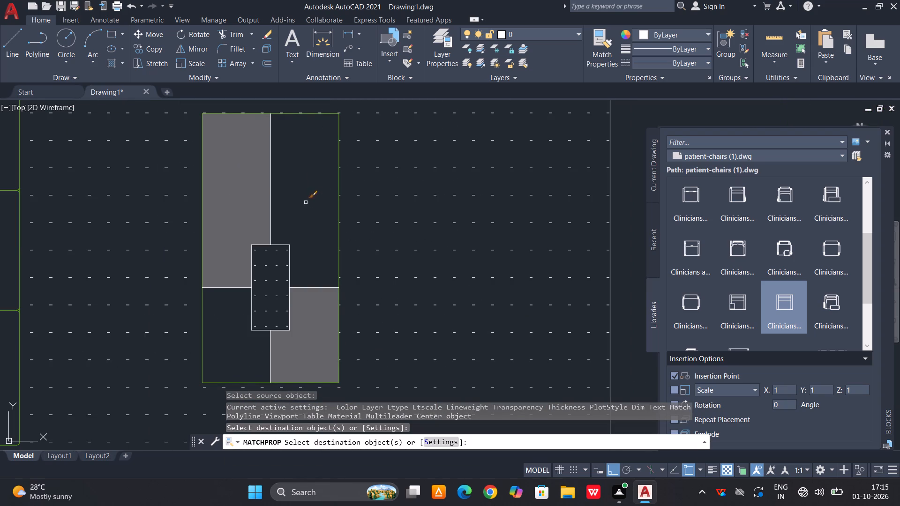
click(270, 212)
click(277, 245)
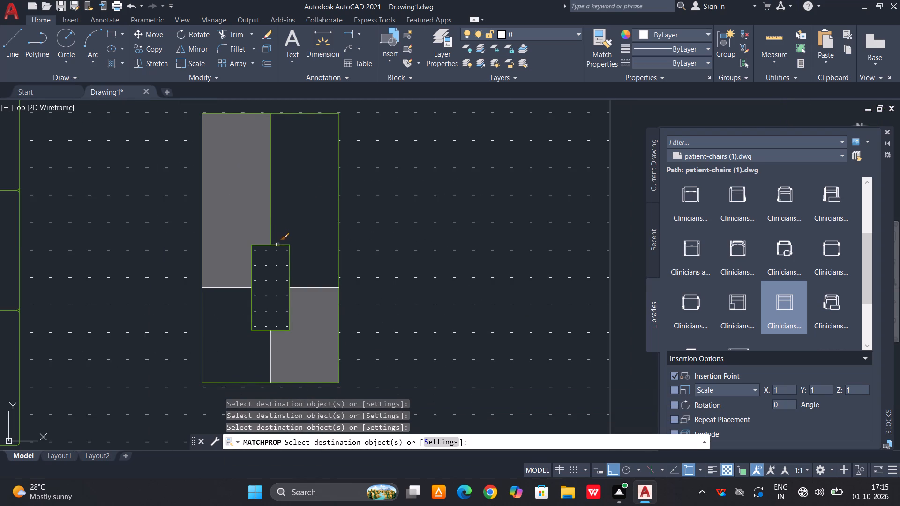
click(325, 286)
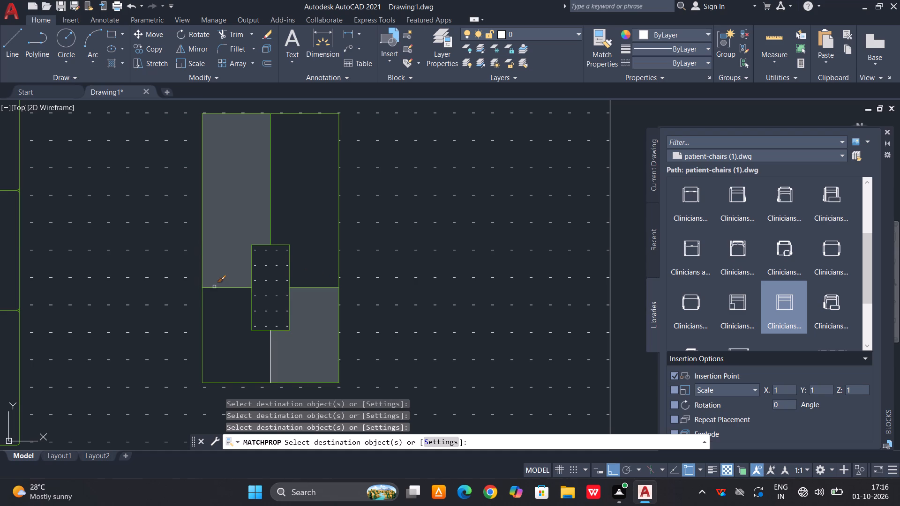
click(212, 288)
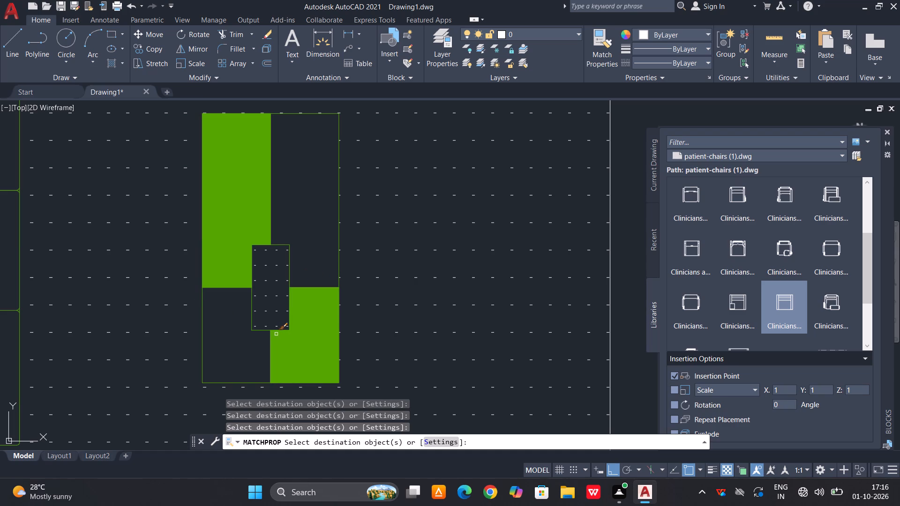
scroll(266, 334, up, 5)
click(287, 304)
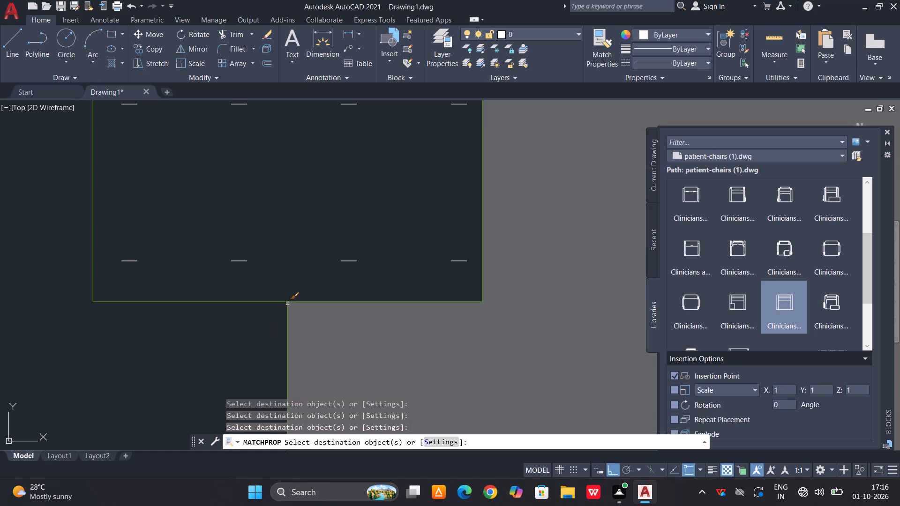
scroll(285, 304, down, 3)
key(Escape)
Load the cooktop_2 drawing from the Downloads folder as the block library.
scroll(378, 274, down, 4)
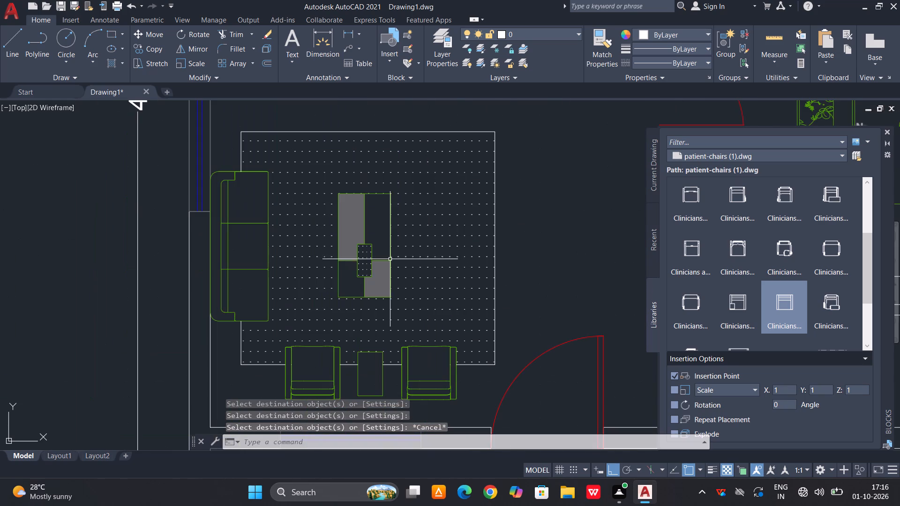
middle_drag(463, 264, 407, 240)
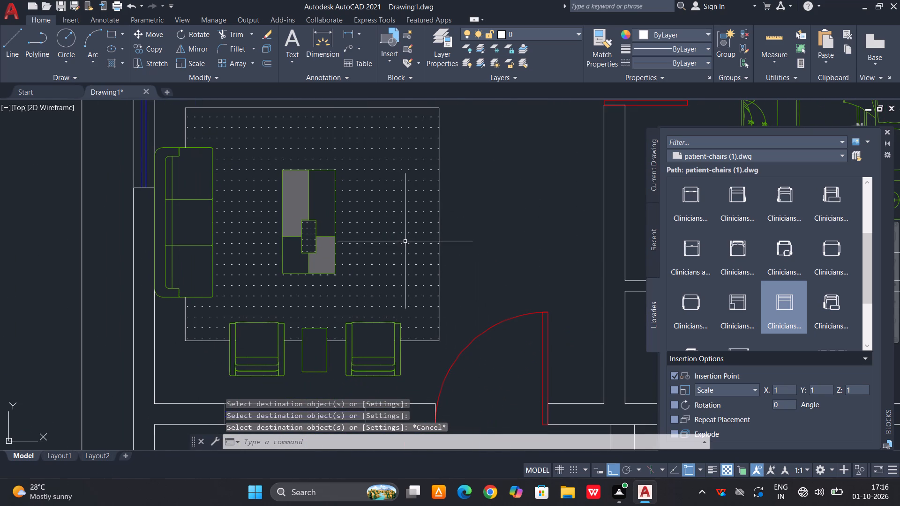
middle_drag(449, 257, 340, 261)
scroll(351, 255, down, 2)
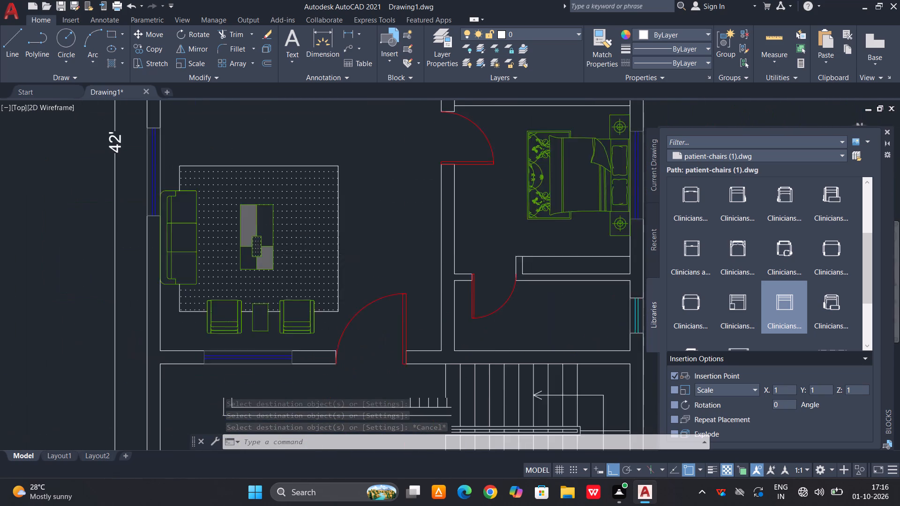
middle_drag(477, 225, 465, 331)
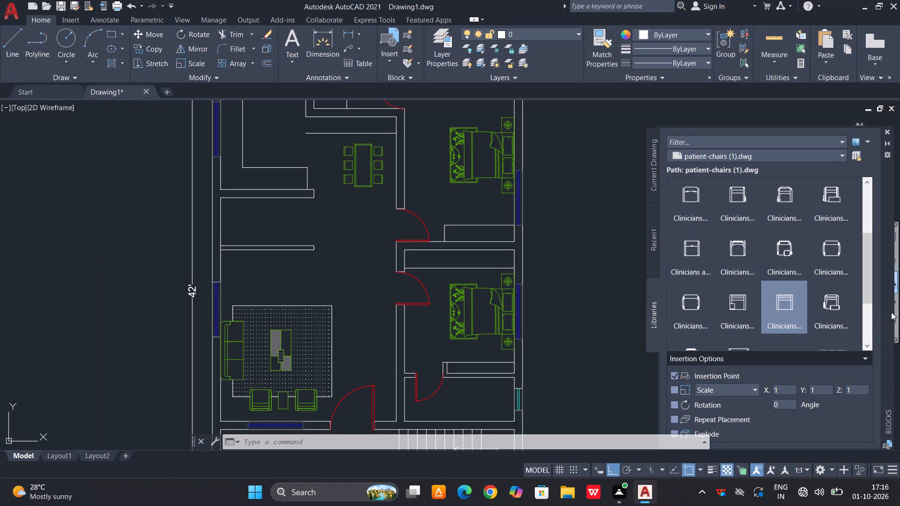
click(855, 157)
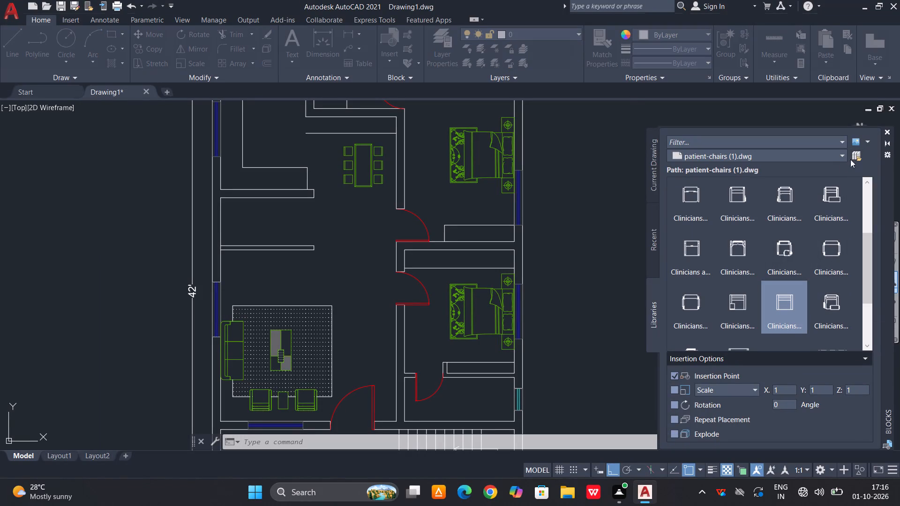
scroll(387, 216, down, 1)
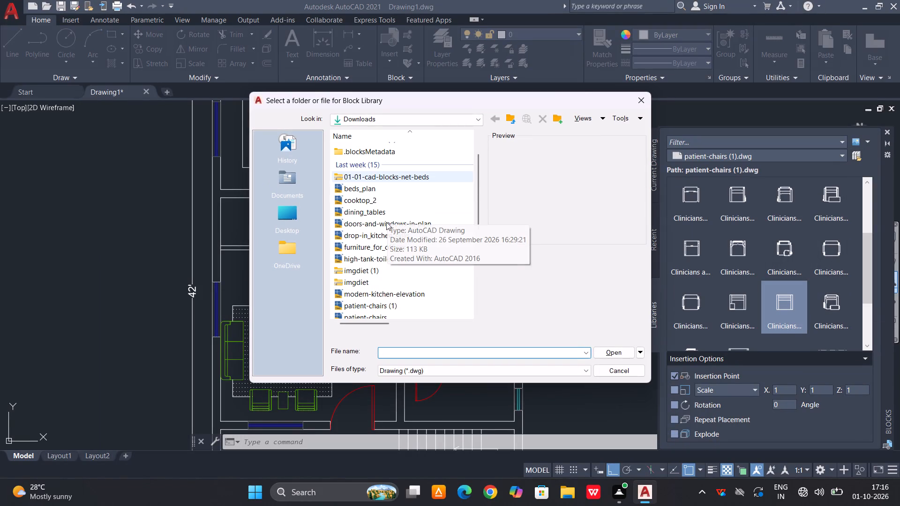
click(387, 203)
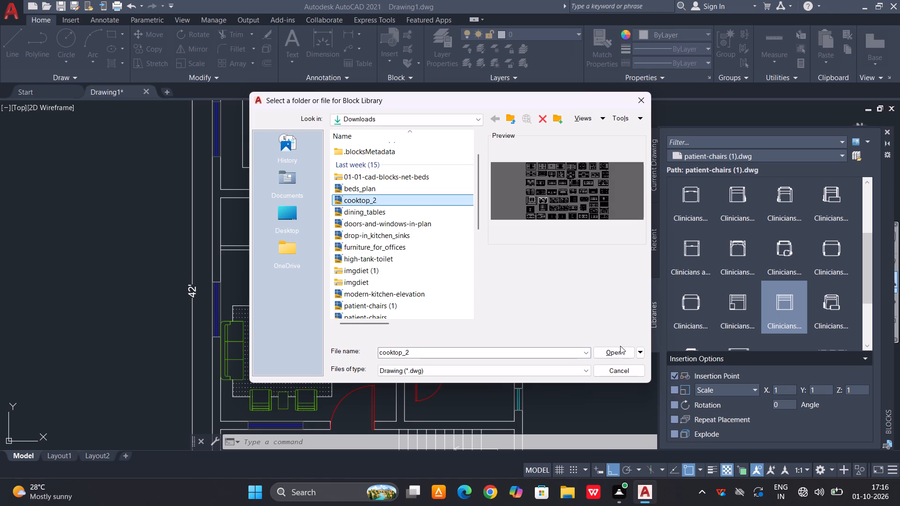
click(620, 353)
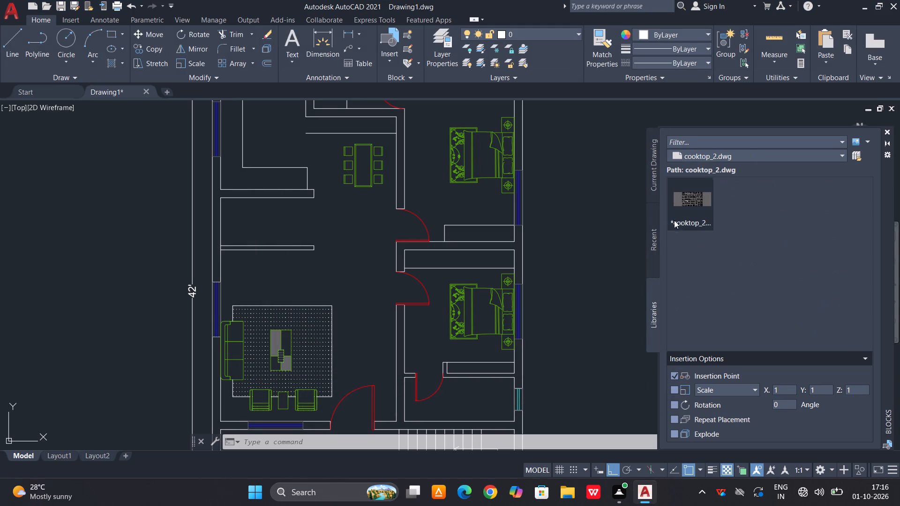
Insert the cooktop_2 block in the empty space above the house floor plan.
scroll(470, 277, down, 4)
scroll(446, 280, up, 1)
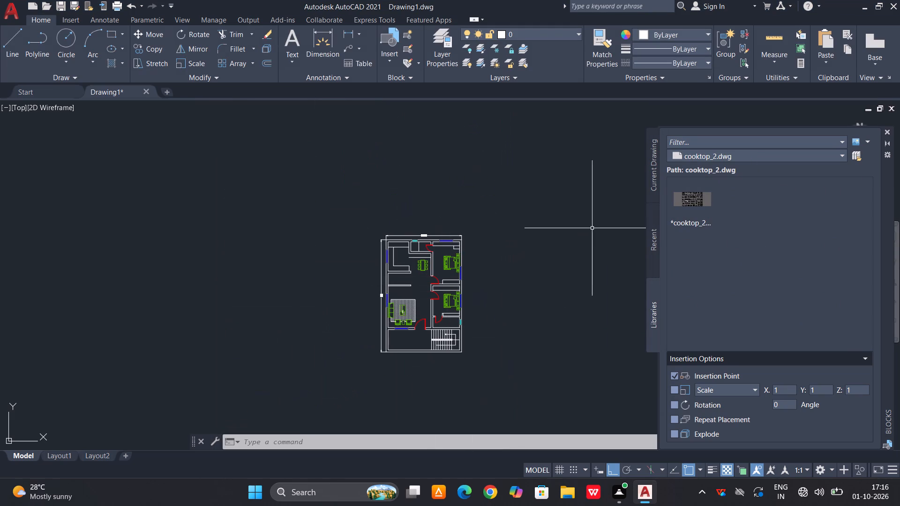
drag(675, 205, 496, 179)
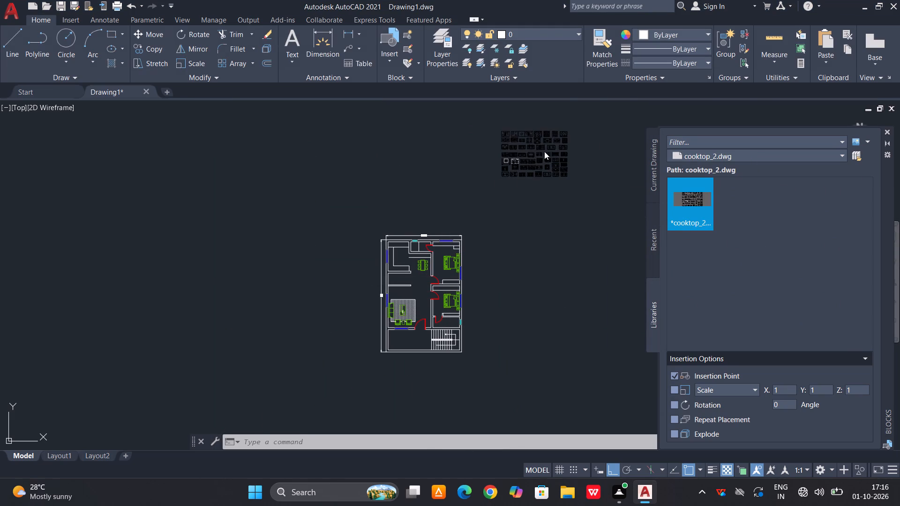
Explode the inserted cooktop_2 block into separate objects.
scroll(544, 151, up, 5)
middle_drag(525, 158, 532, 315)
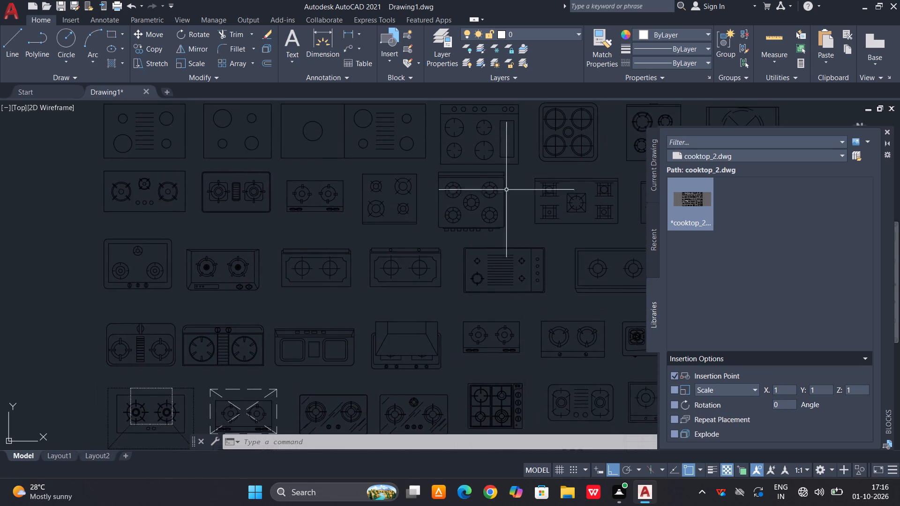
middle_drag(509, 179, 514, 239)
drag(465, 151, 459, 161)
click(399, 213)
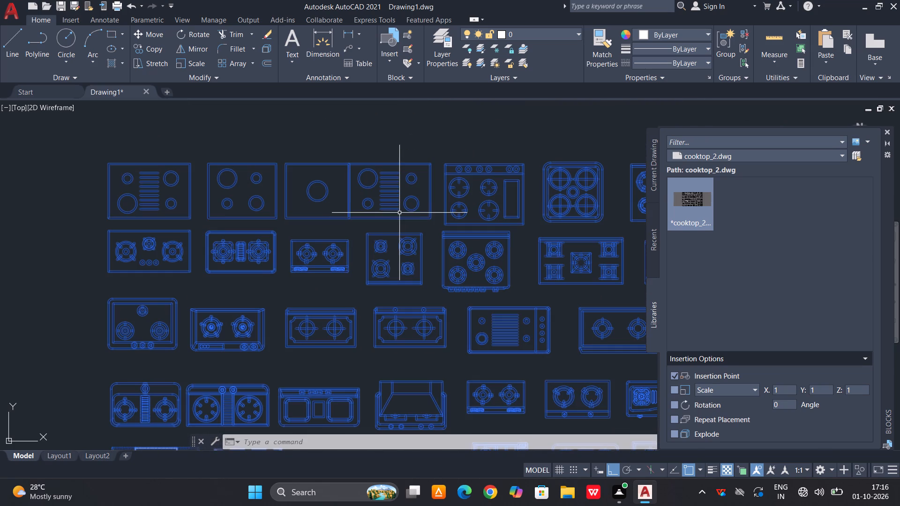
text(x)
key(space)
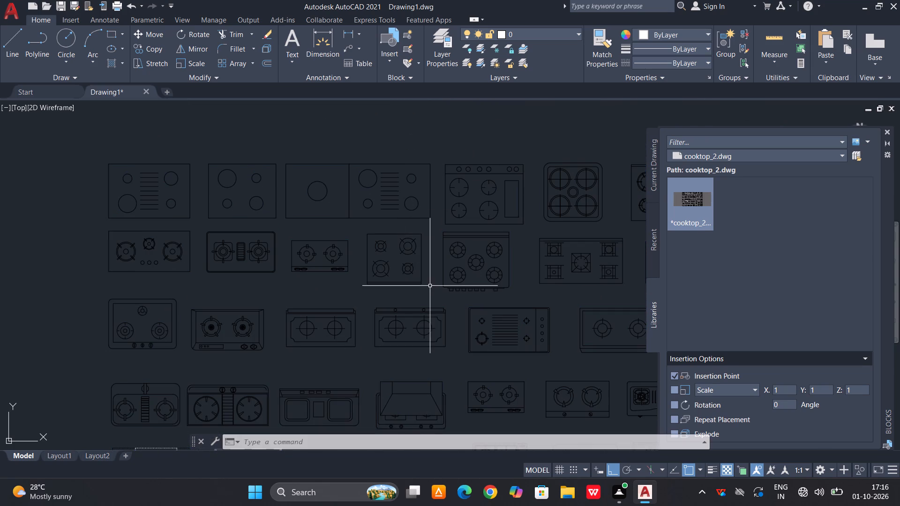
Move the five-burner cooktop out of the cooktop collection to the empty space just above the floor plan, with Ortho off.
middle_drag(435, 290, 397, 248)
scroll(447, 235, up, 2)
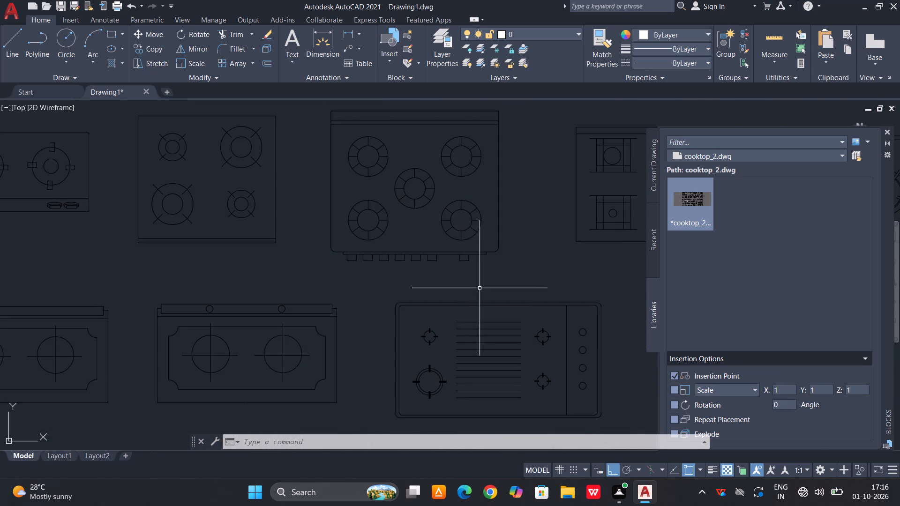
middle_drag(480, 288, 438, 193)
scroll(484, 315, down, 1)
middle_drag(467, 213, 472, 232)
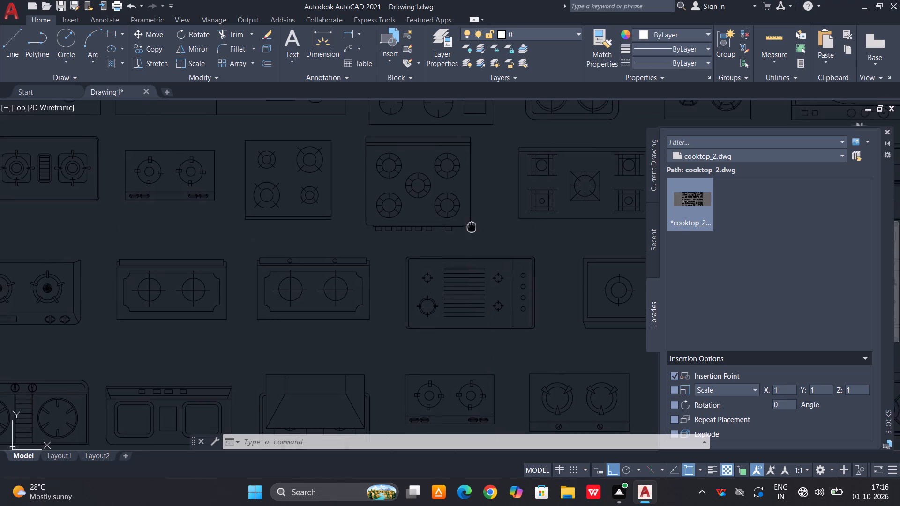
middle_drag(472, 232, 472, 256)
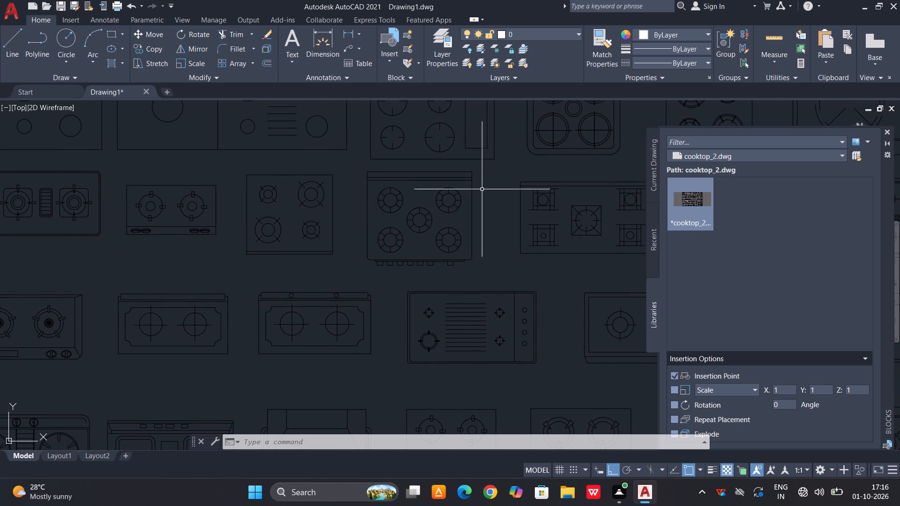
scroll(482, 189, down, 1)
scroll(480, 183, up, 2)
click(487, 164)
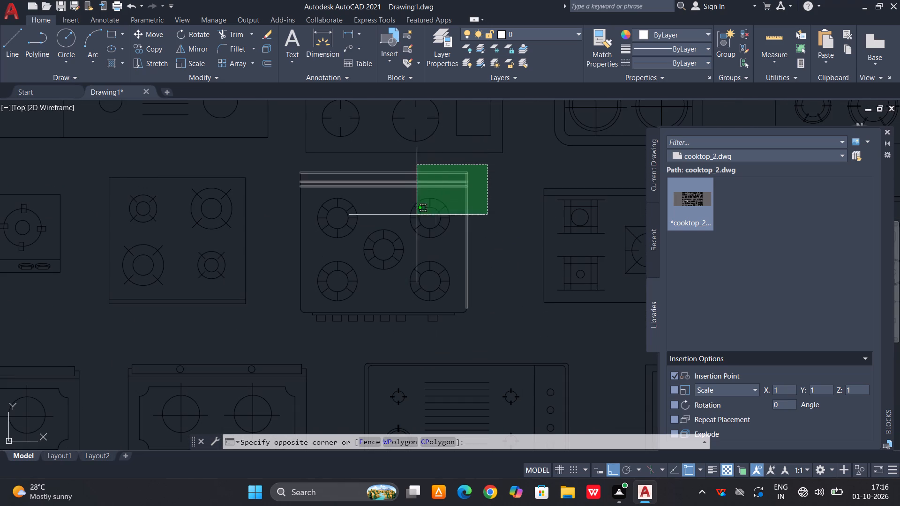
click(288, 330)
key(m)
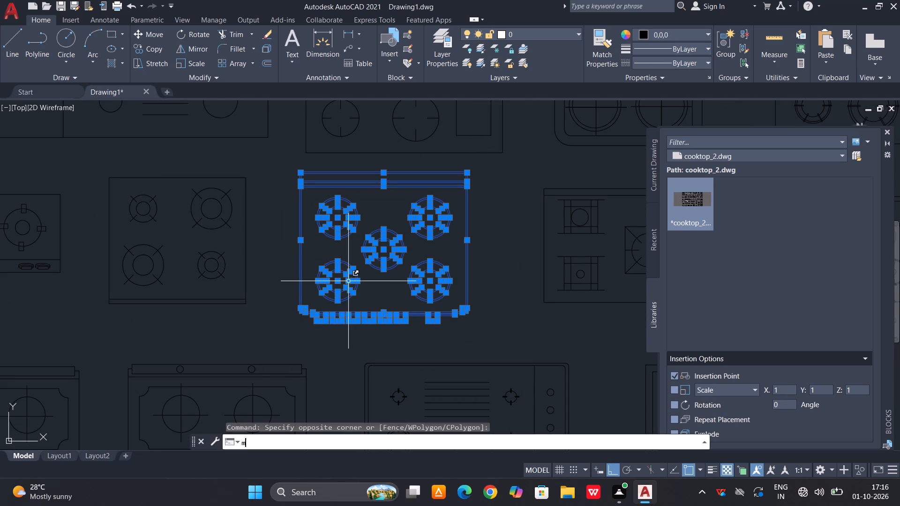
key(space)
click(383, 247)
scroll(453, 197, down, 3)
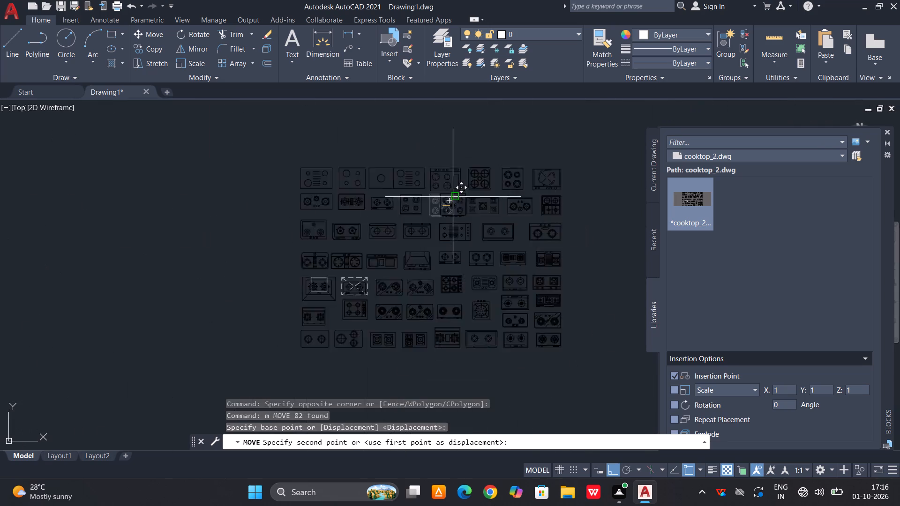
scroll(453, 197, down, 5)
scroll(368, 248, up, 3)
key(F8)
scroll(385, 253, up, 4)
click(390, 276)
scroll(447, 216, down, 1)
key(Escape)
Change the colour of all the five-burner cooktop's objects to index colour 53.
click(463, 195)
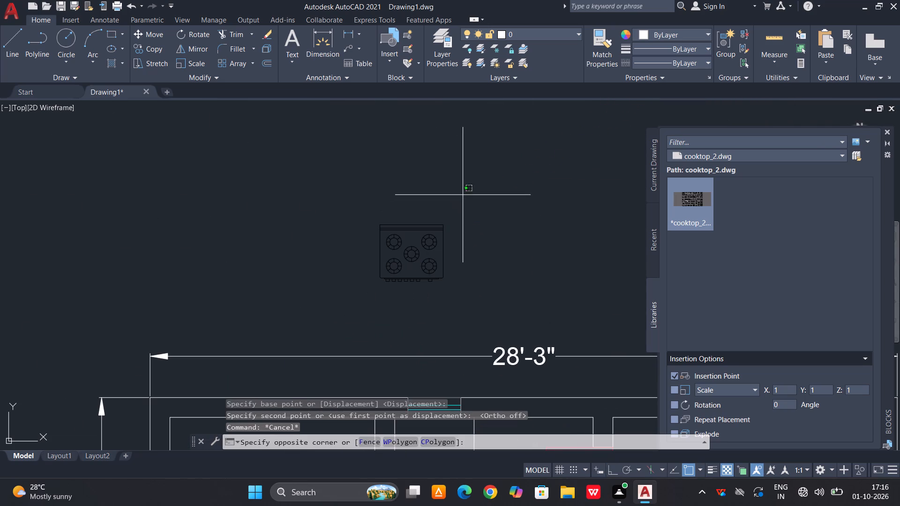
click(378, 301)
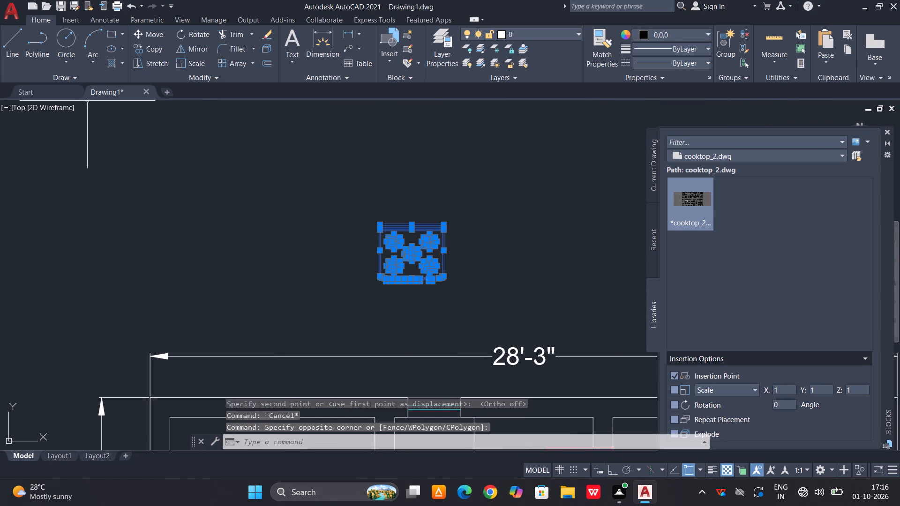
key(o)
key(BackSpace)
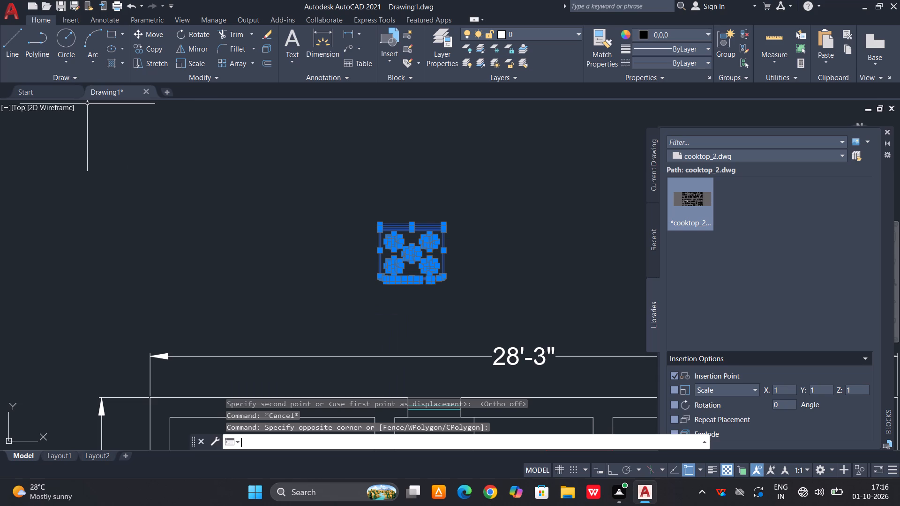
text(pr)
key(space)
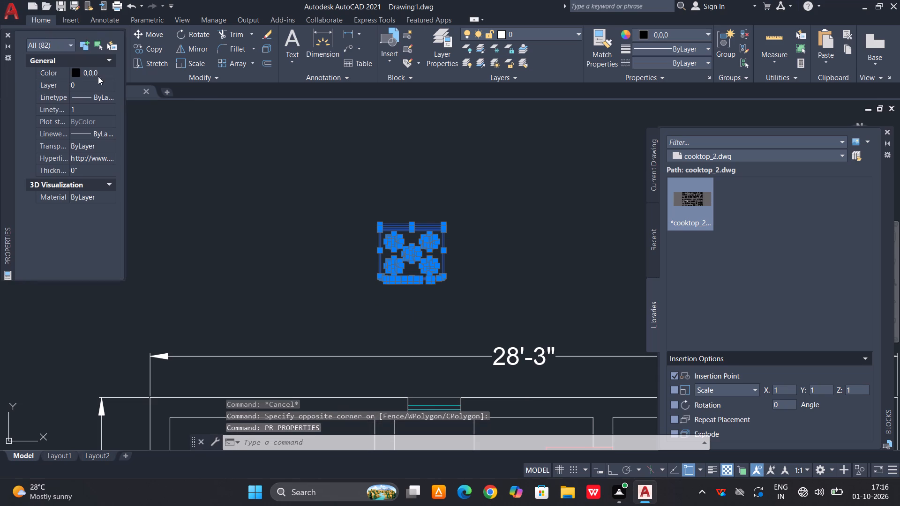
double_click(110, 72)
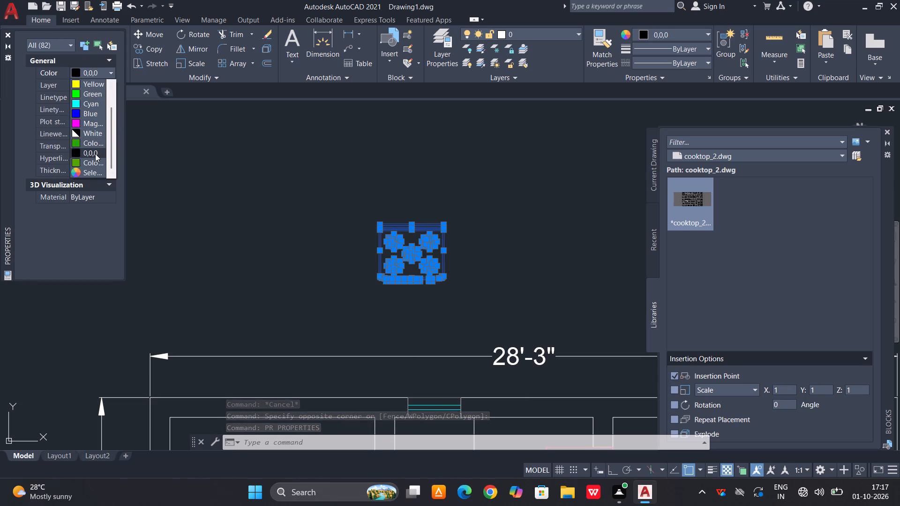
click(77, 174)
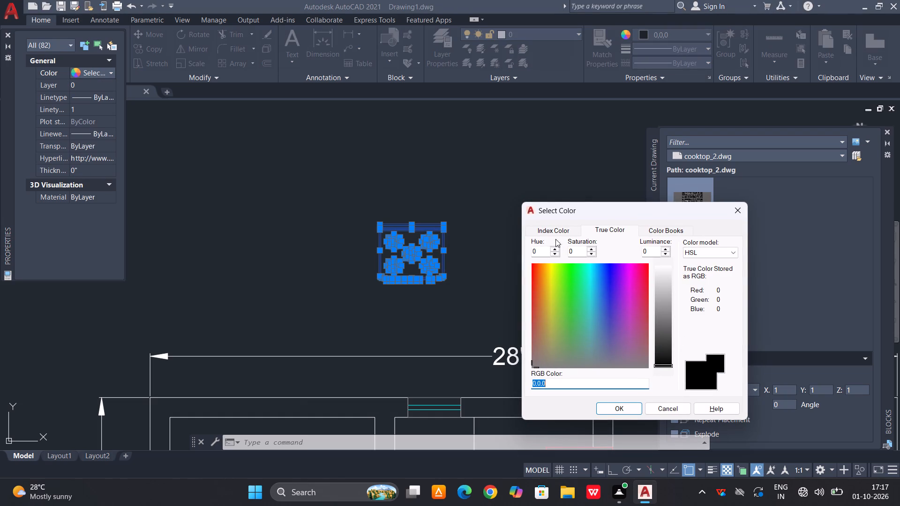
click(555, 232)
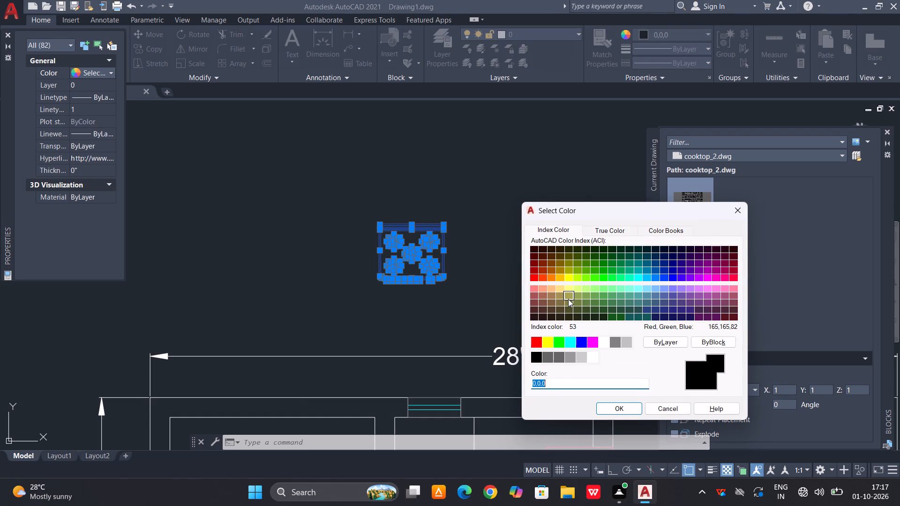
click(568, 299)
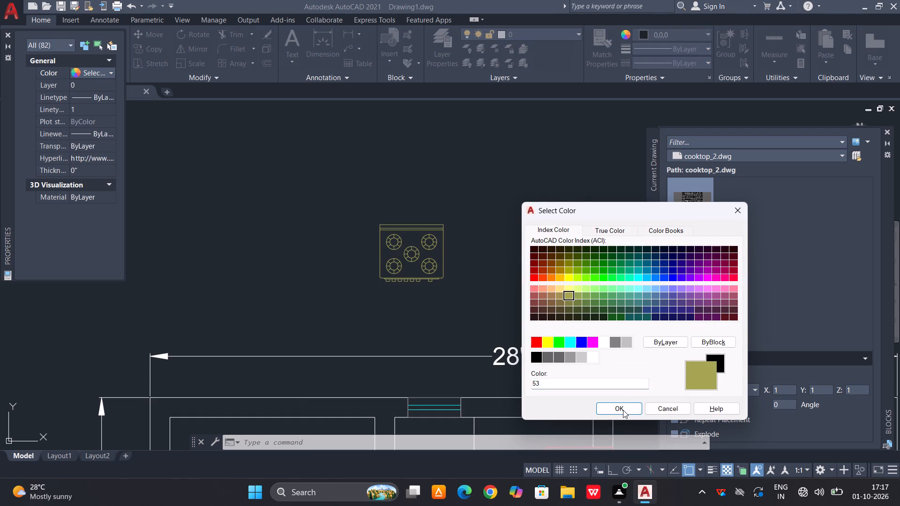
click(623, 410)
key(Escape)
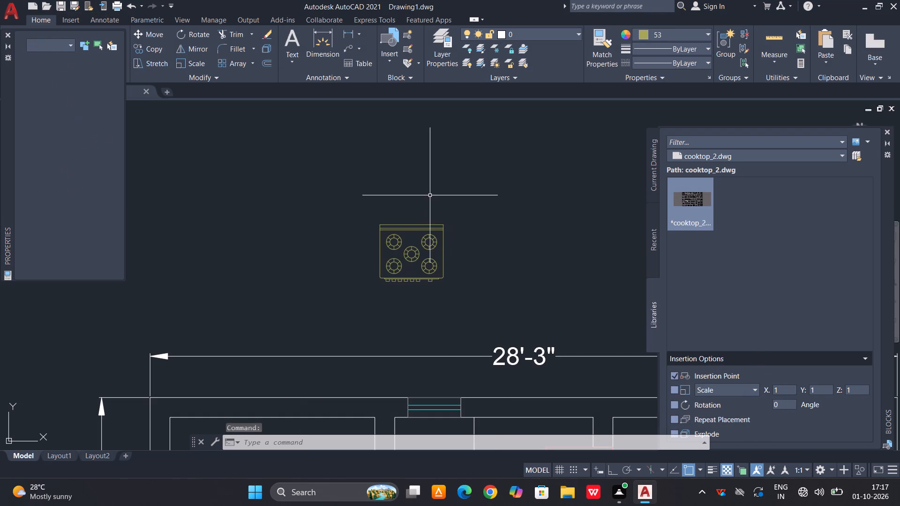
Convert the cooktop's objects into a single block named g.
drag(456, 202, 447, 224)
click(351, 311)
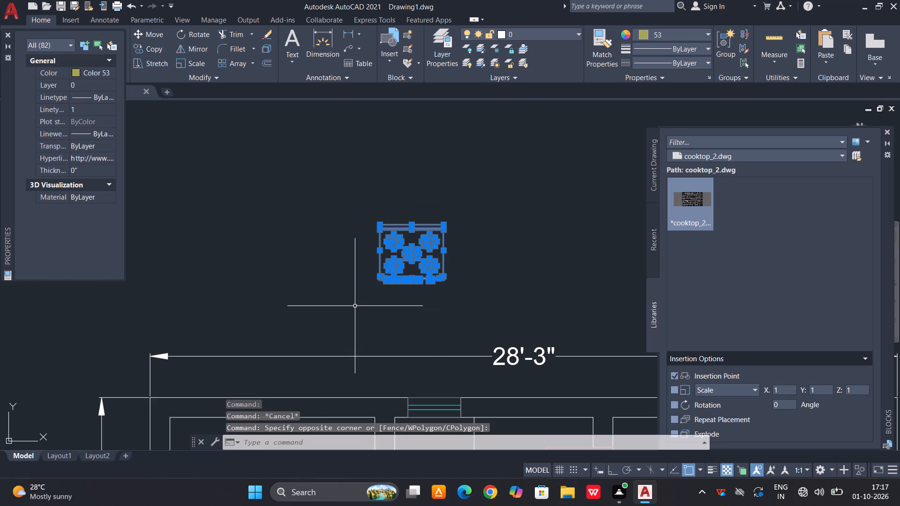
key(b)
key(space)
key(g)
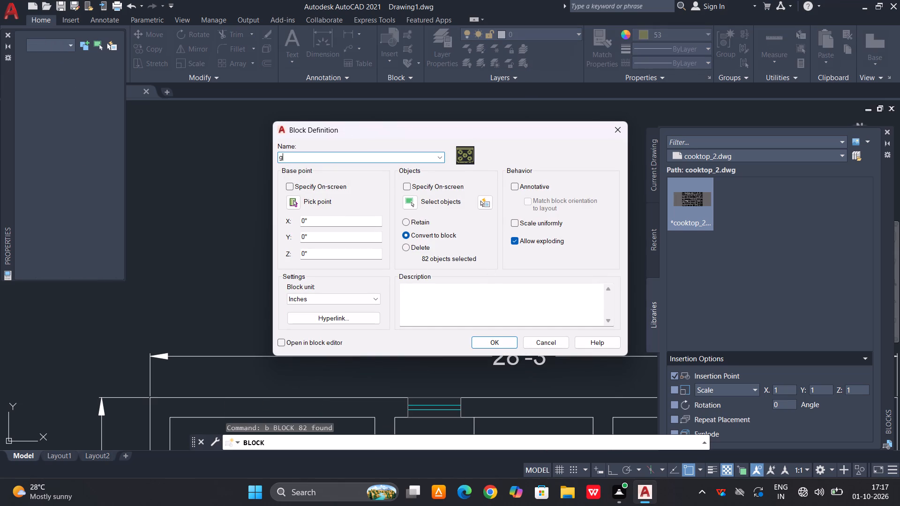
click(494, 344)
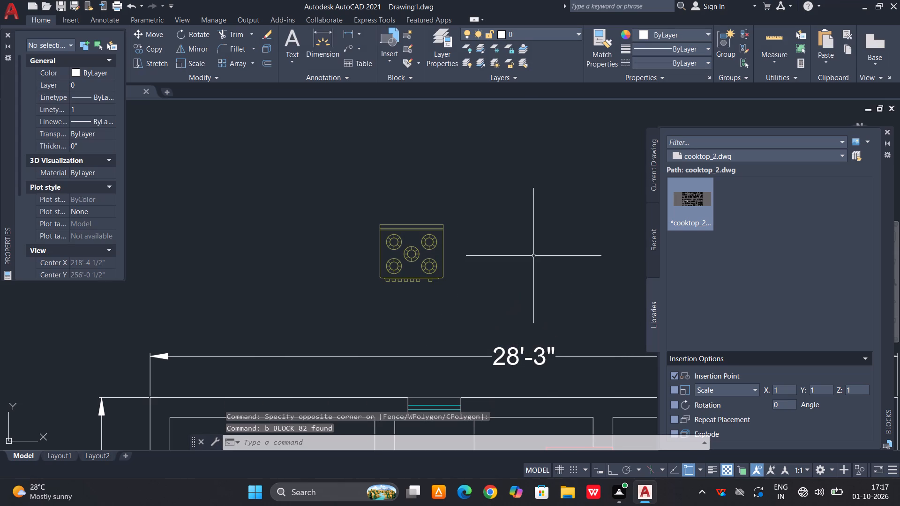
Rotate the cooktop block 90° counterclockwise about the midpoint of its back edge, with Ortho on.
drag(506, 177, 490, 194)
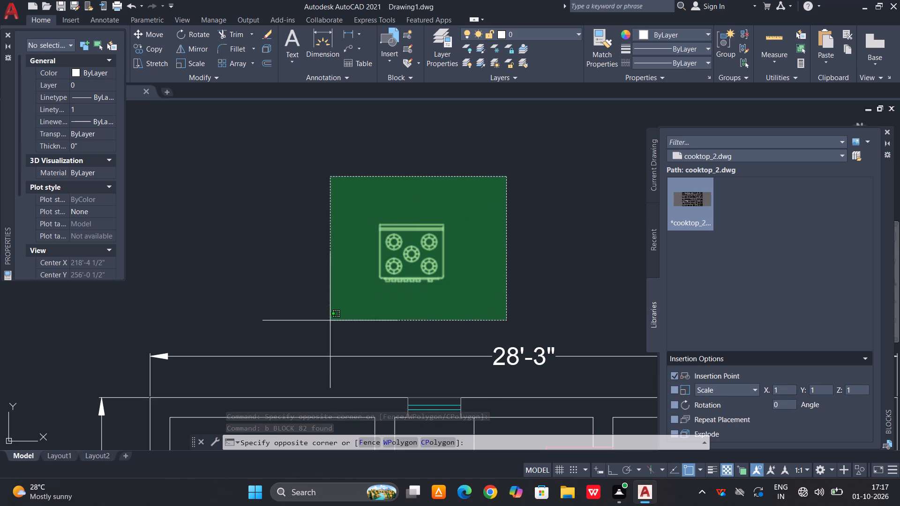
click(327, 322)
text(ro)
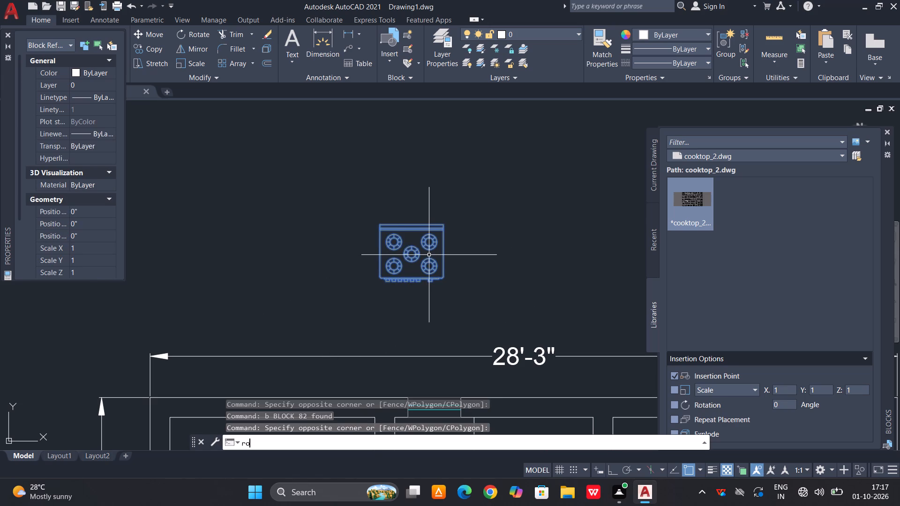
key(space)
click(408, 224)
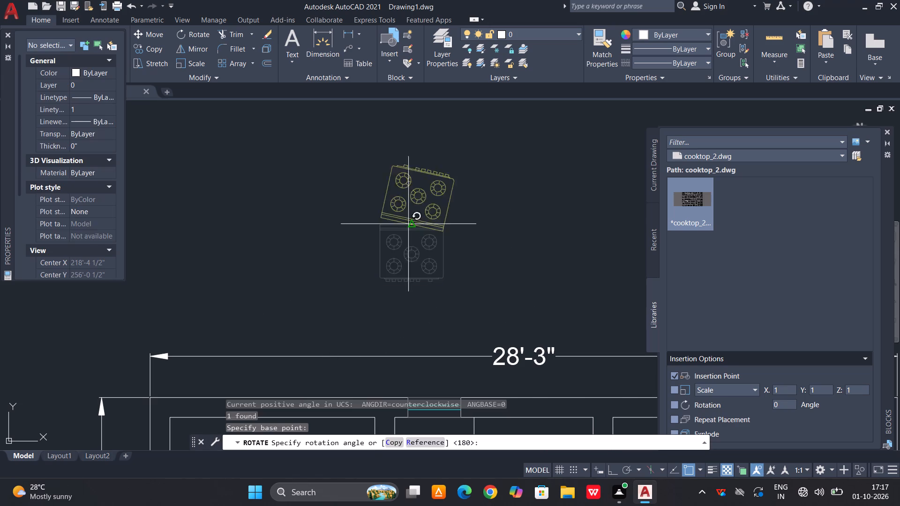
key(F8)
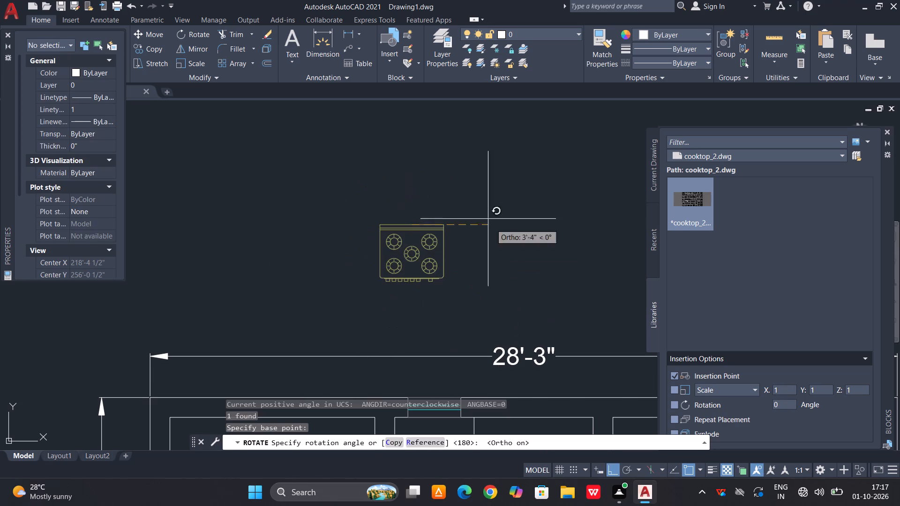
click(414, 149)
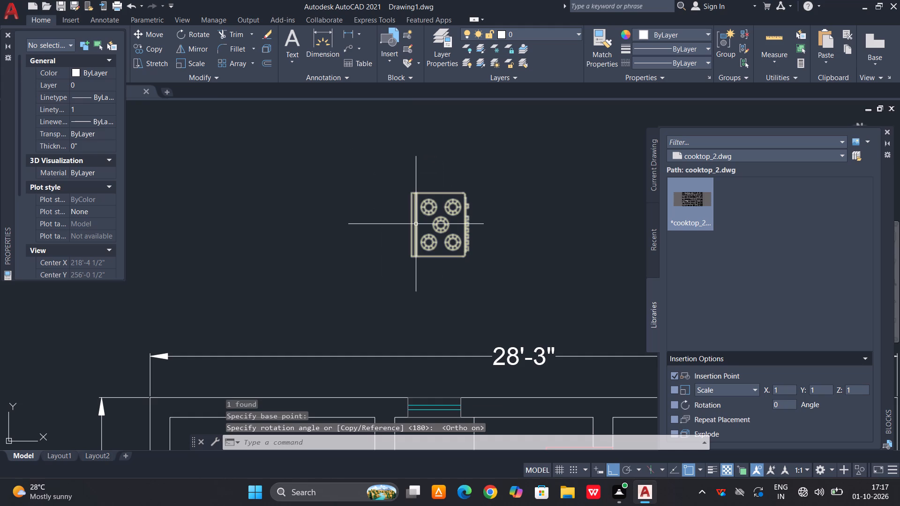
Move the cooktop by its back-edge midpoint onto the kitchen counter, against the inner face of the blue window's wall.
key(m)
key(space)
click(414, 226)
scroll(411, 226, up, 2)
key(space)
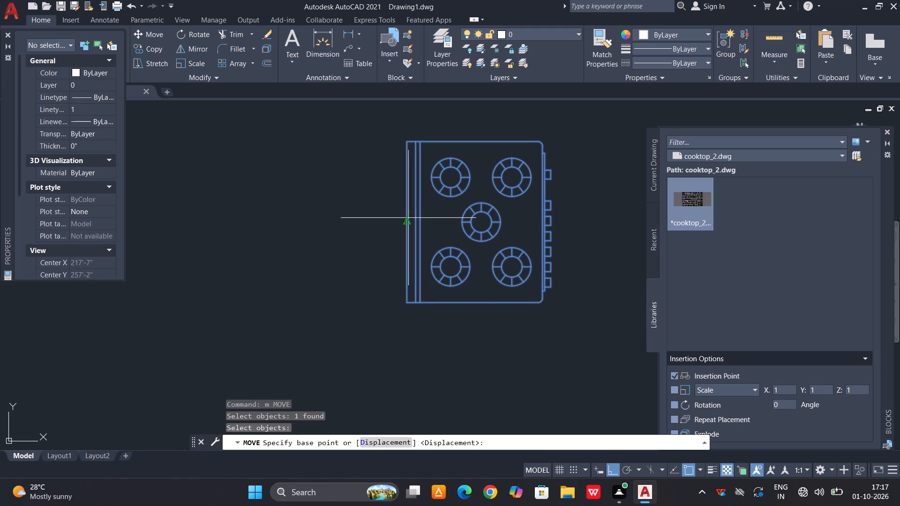
click(405, 221)
scroll(498, 171, down, 4)
scroll(395, 241, down, 3)
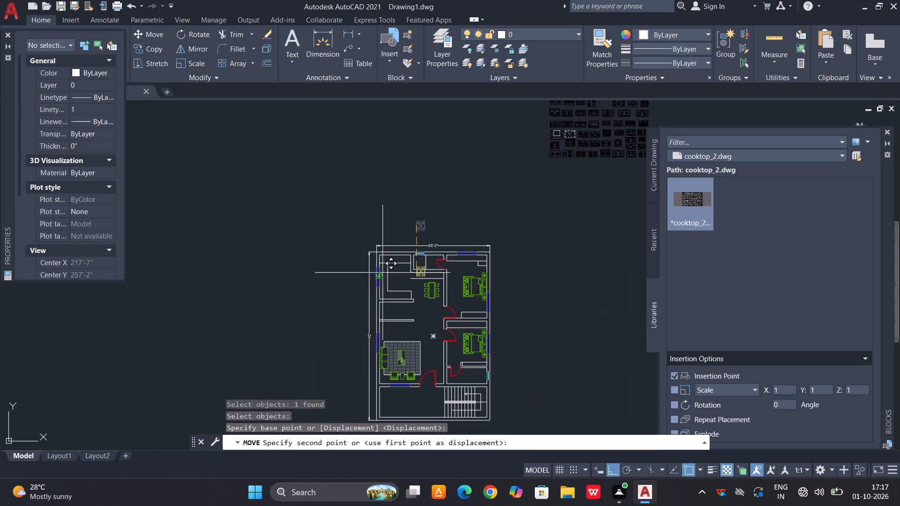
scroll(381, 279, up, 4)
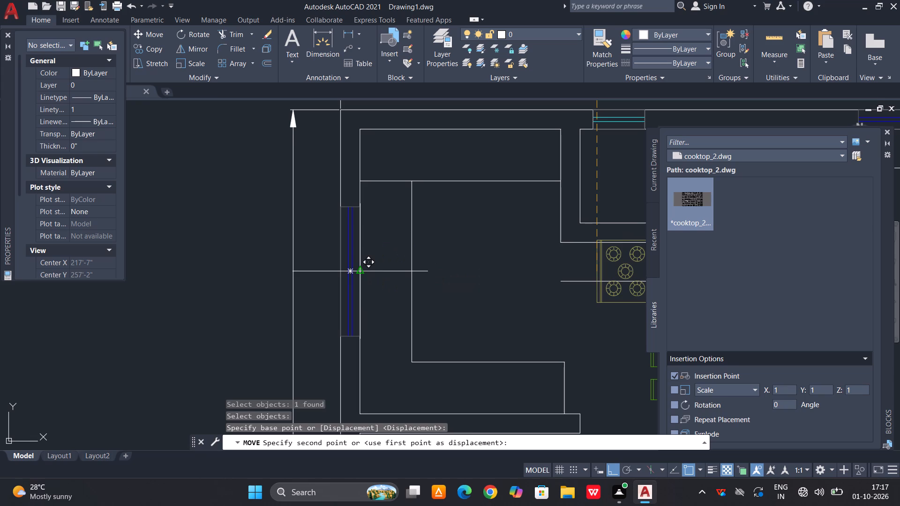
click(361, 270)
Scale the cooktop by about 0.9 from its back-edge midpoint to fit the counter's depth.
scroll(375, 262, up, 2)
click(427, 188)
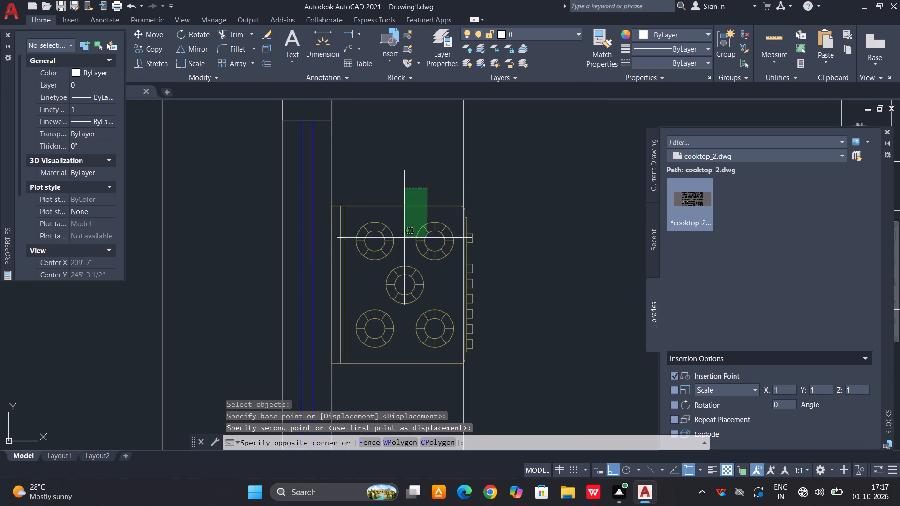
click(388, 267)
text(sc)
key(space)
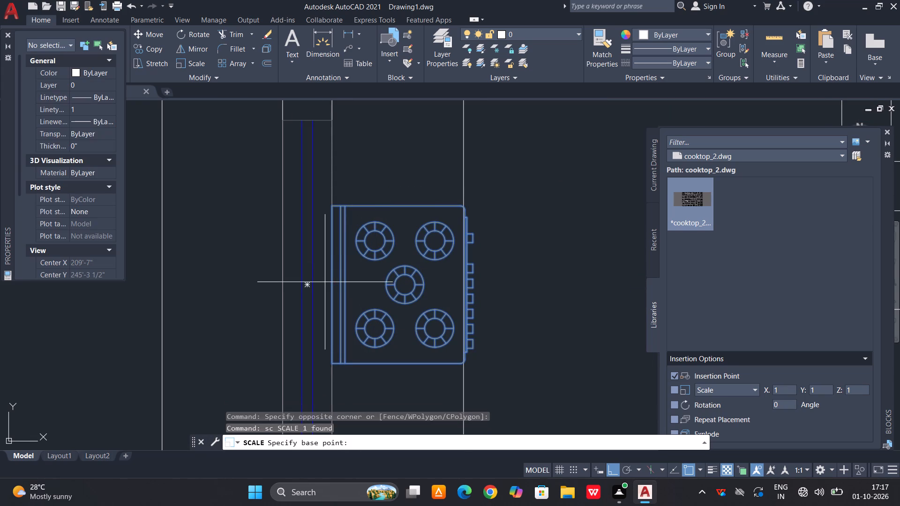
click(332, 283)
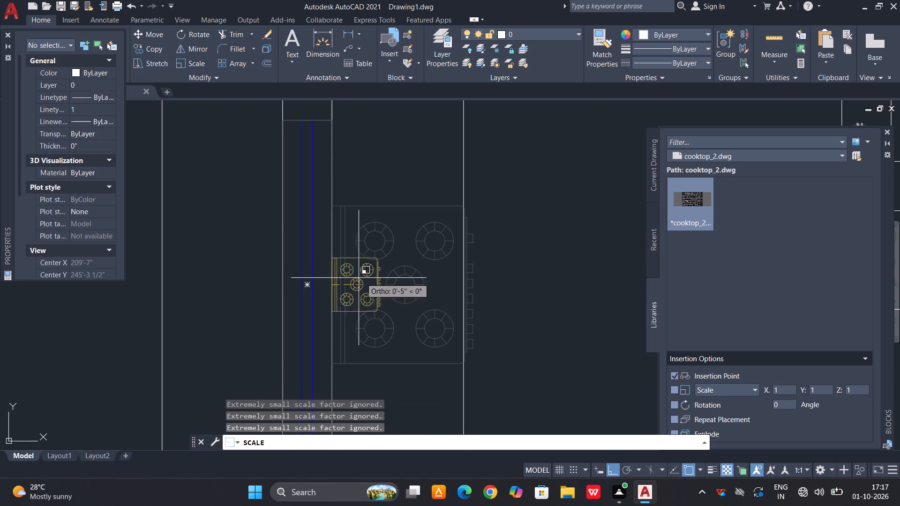
click(401, 283)
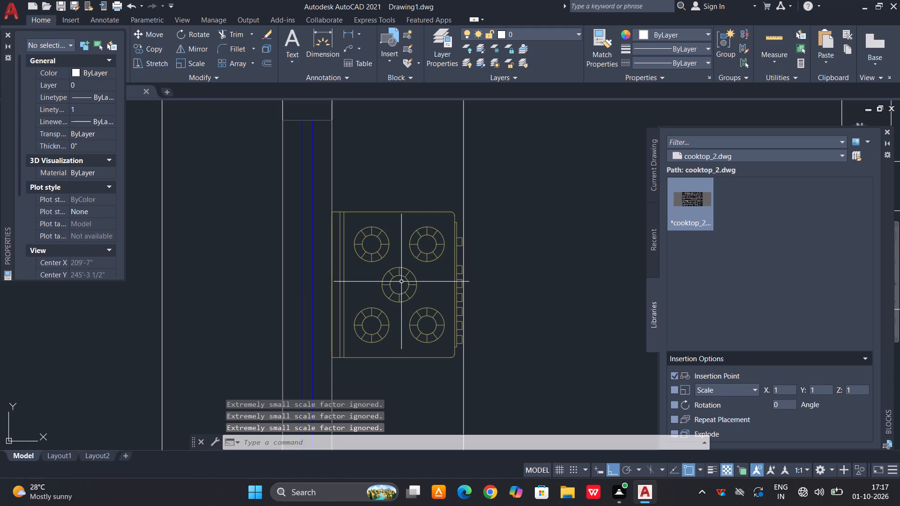
Move the cooktop straight up along the wall, towards the upper end of the kitchen window.
click(428, 198)
click(418, 235)
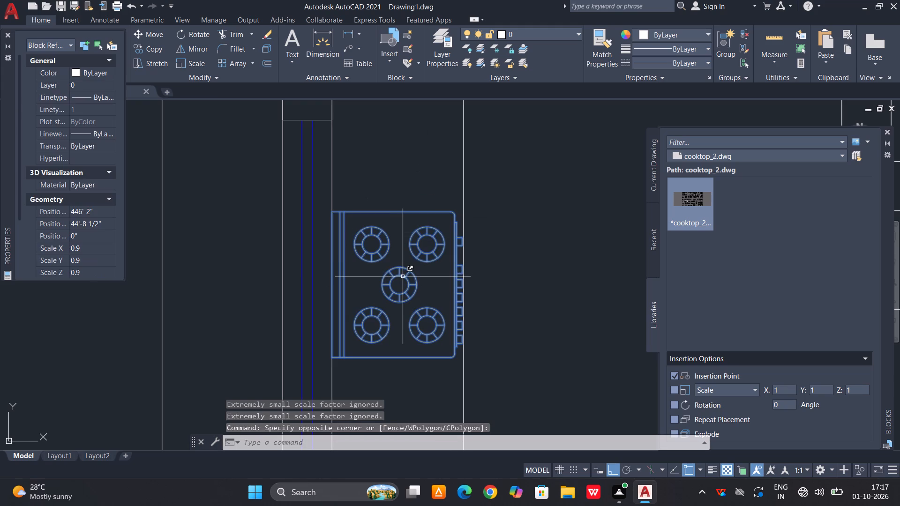
key(m)
key(space)
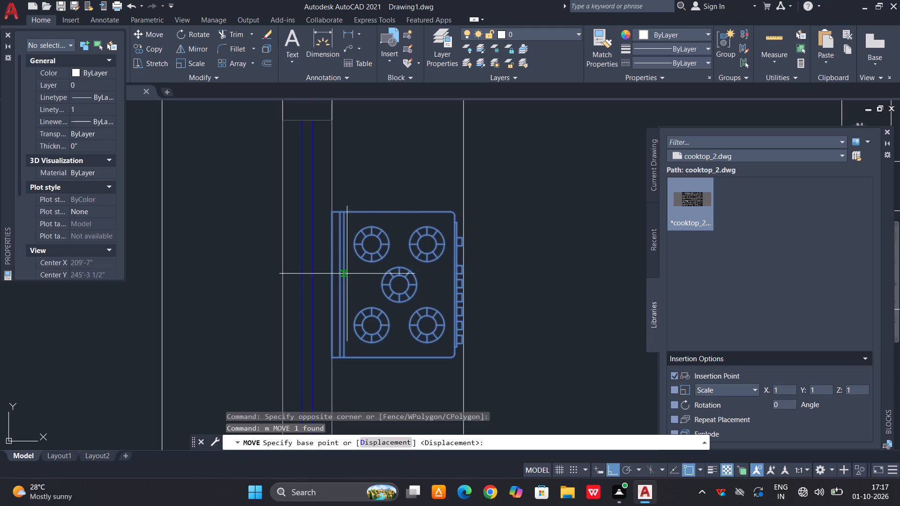
click(332, 275)
scroll(331, 280, down, 1)
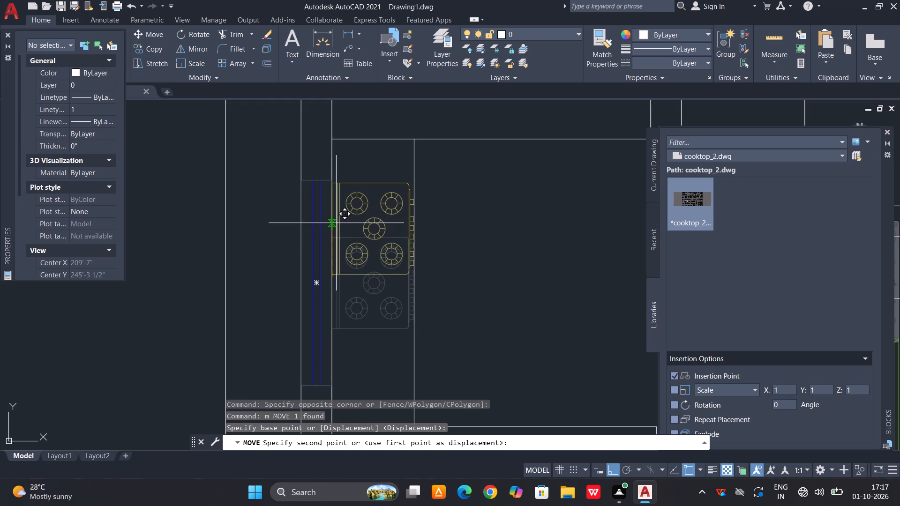
click(336, 214)
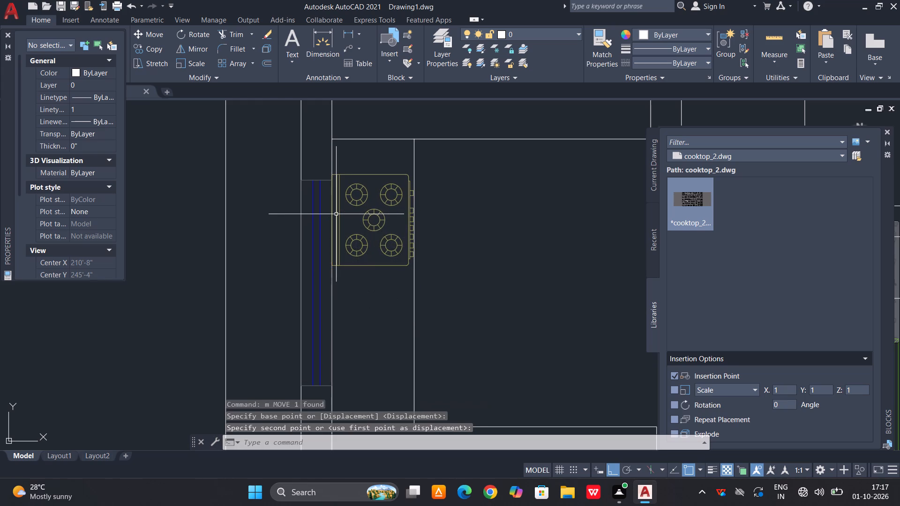
Preview the toilet, washbasin, high-tank toilet and modern kitchen drawings in the Downloads folder as candidate block libraries.
scroll(373, 276, down, 2)
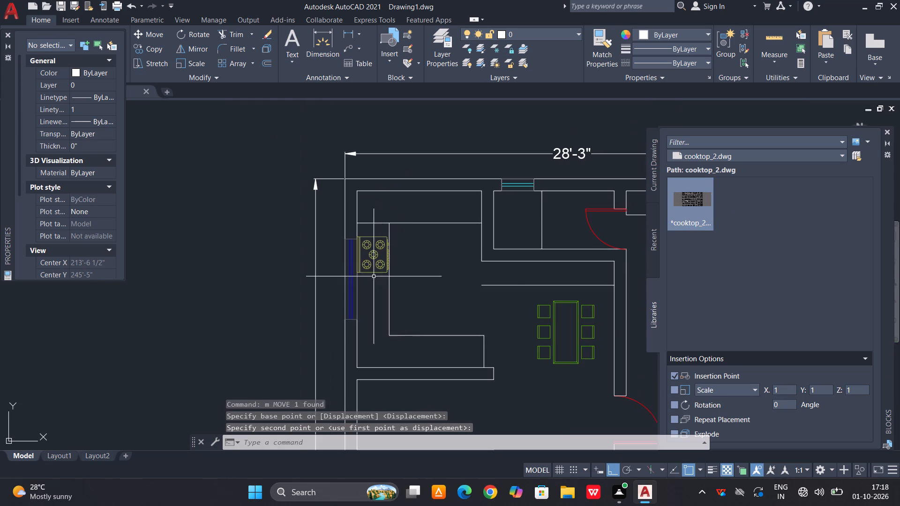
click(858, 157)
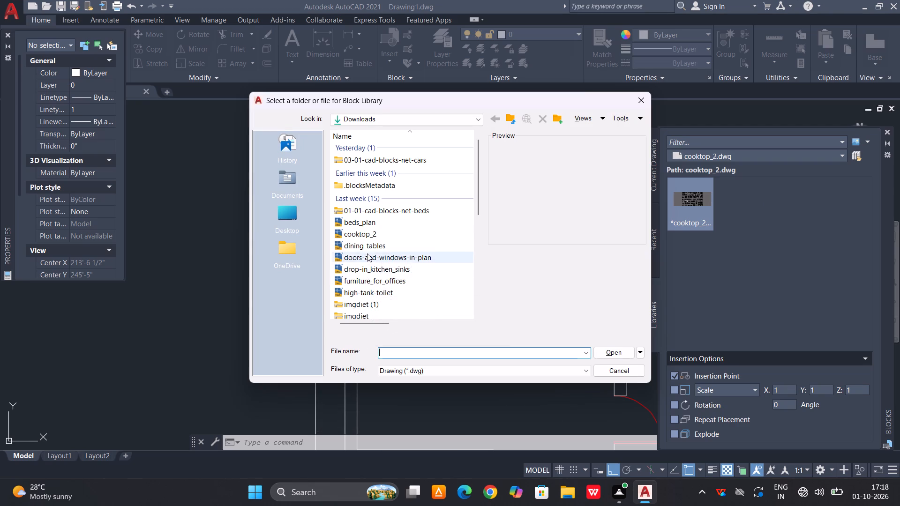
scroll(369, 219, down, 2)
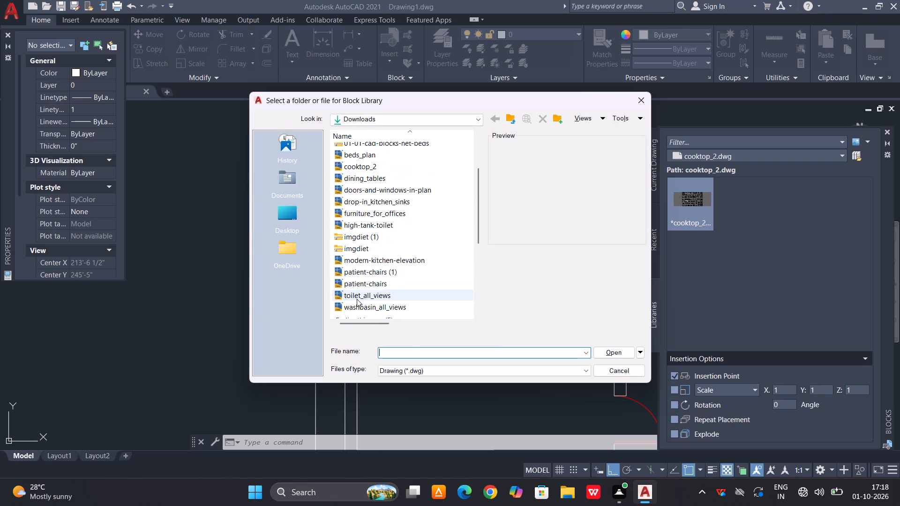
scroll(356, 301, down, 1)
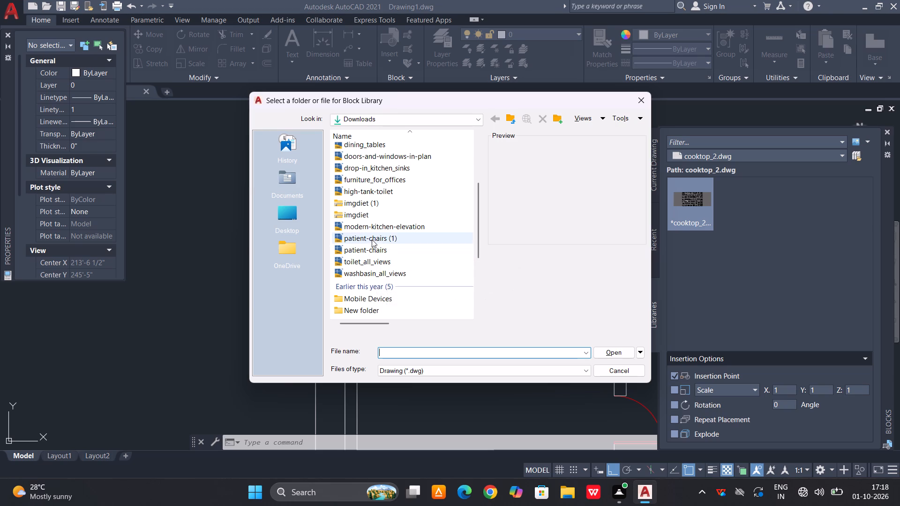
scroll(375, 181, up, 2)
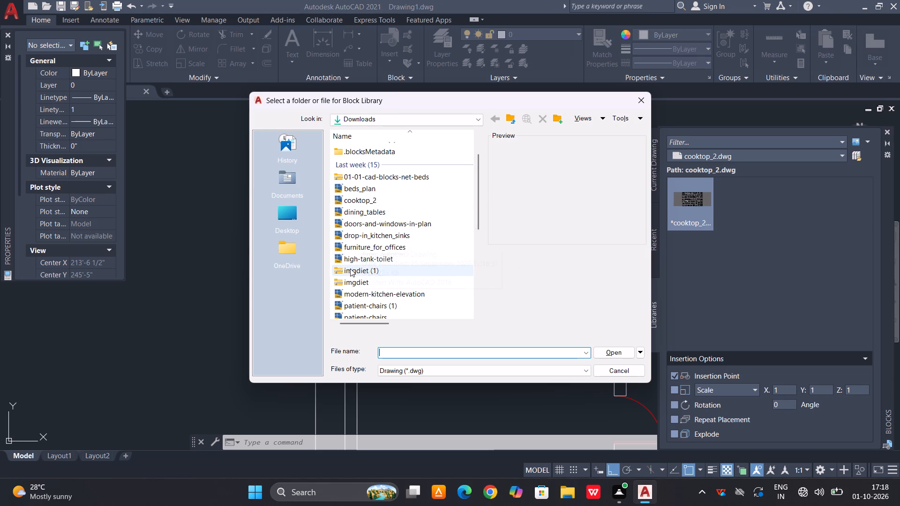
scroll(357, 246, down, 1)
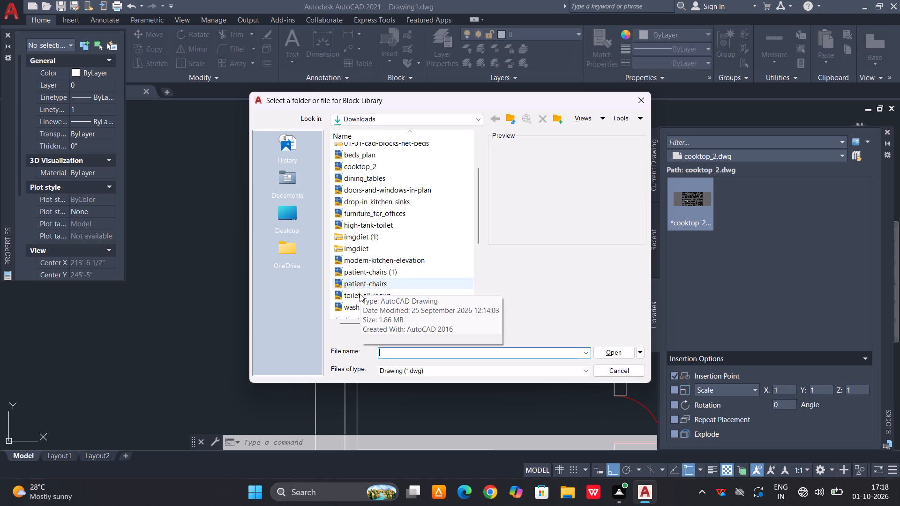
scroll(358, 294, down, 1)
click(360, 262)
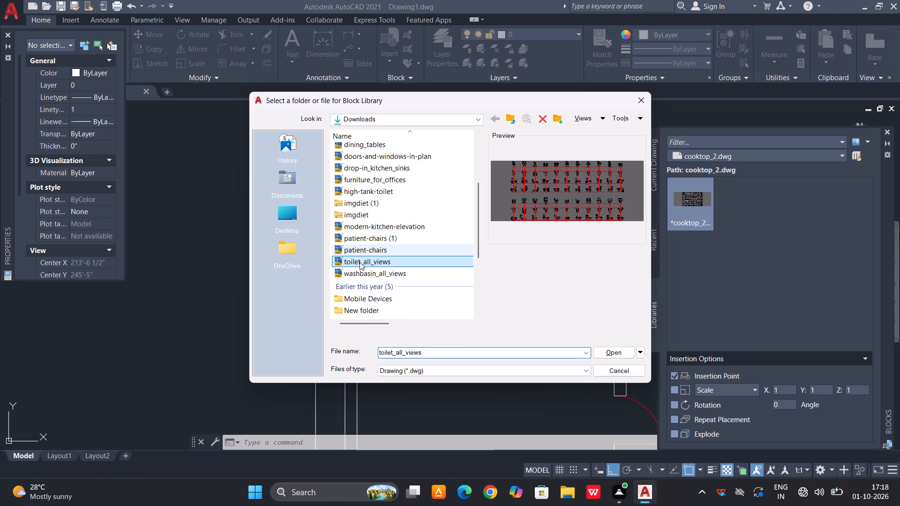
click(366, 272)
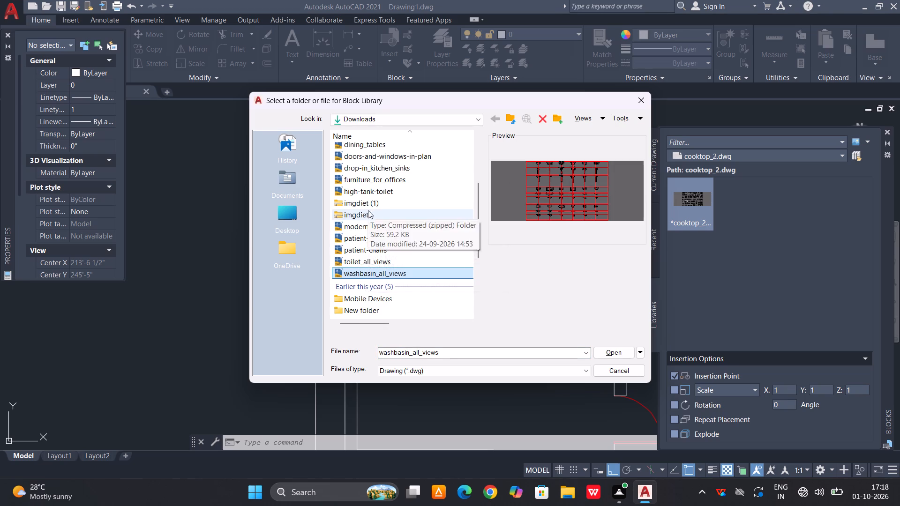
scroll(371, 207, up, 2)
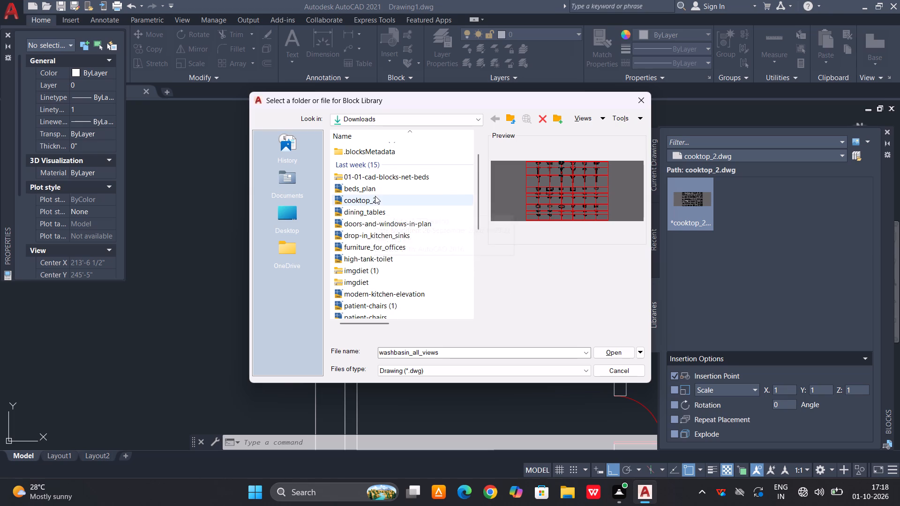
click(358, 260)
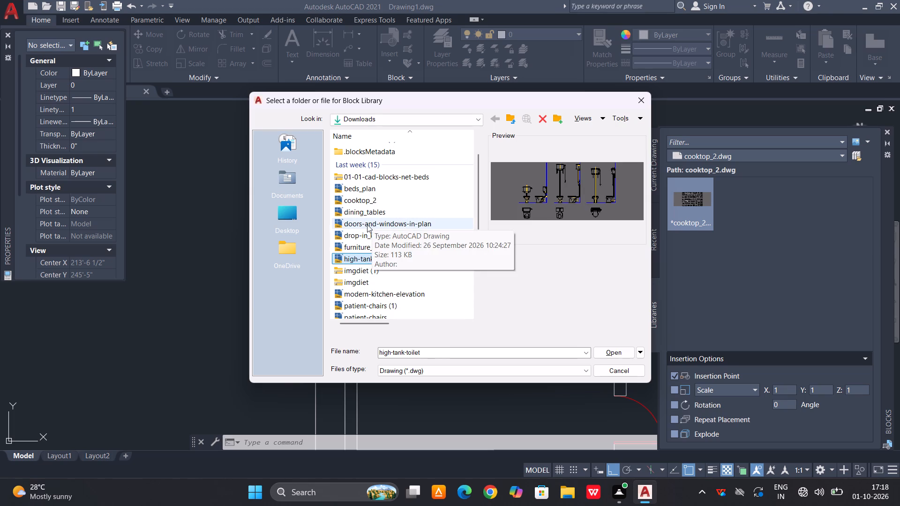
scroll(355, 248, down, 1)
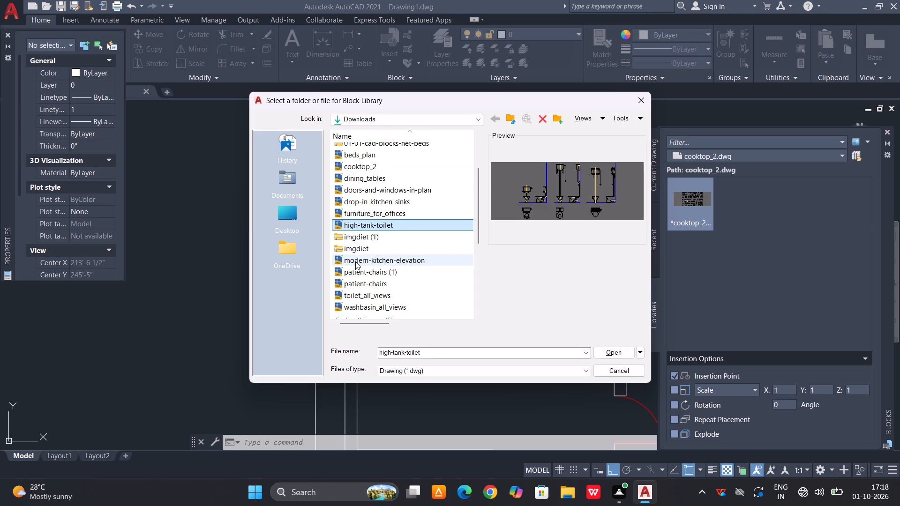
scroll(355, 261, down, 1)
click(360, 246)
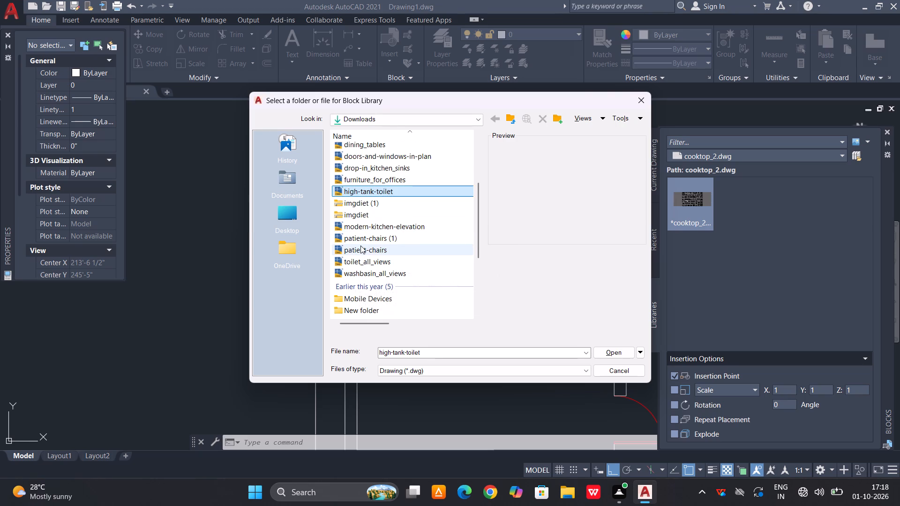
click(364, 238)
click(367, 232)
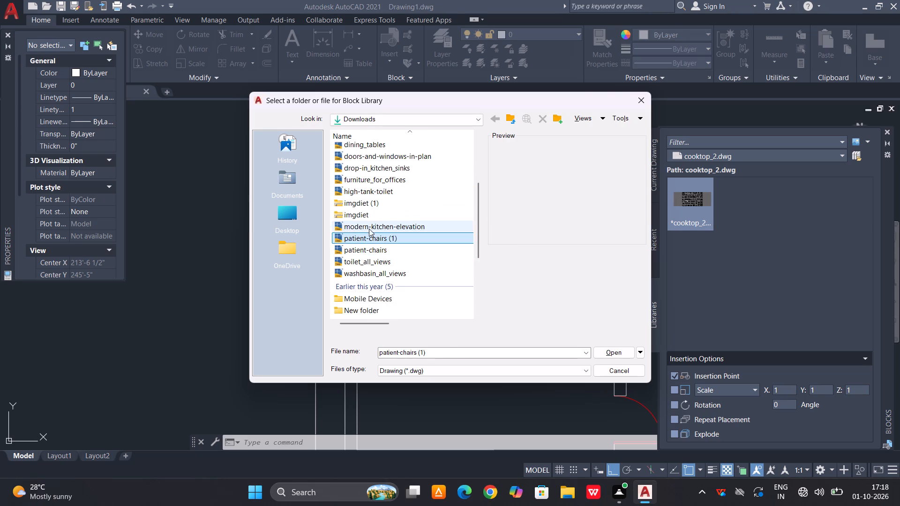
Load the drop-in_kitchen_sinks drawing from Downloads as the block library.
scroll(370, 207, up, 2)
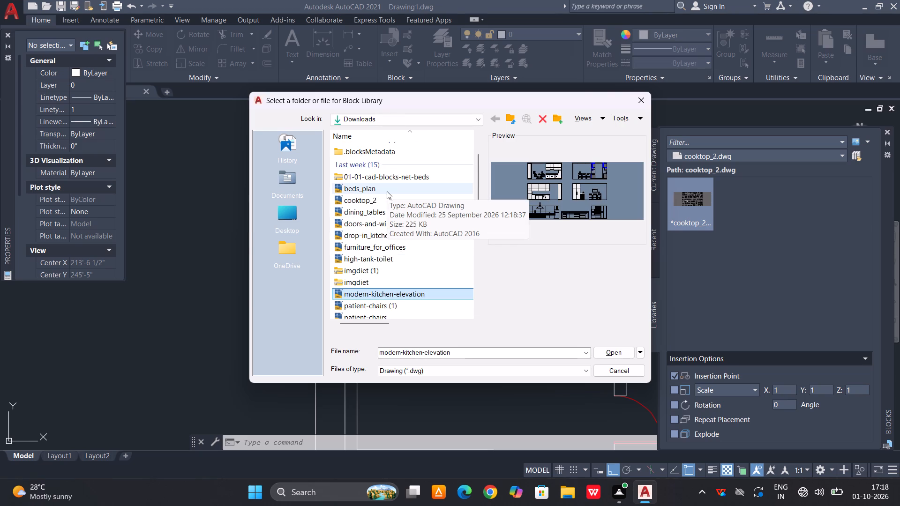
click(364, 235)
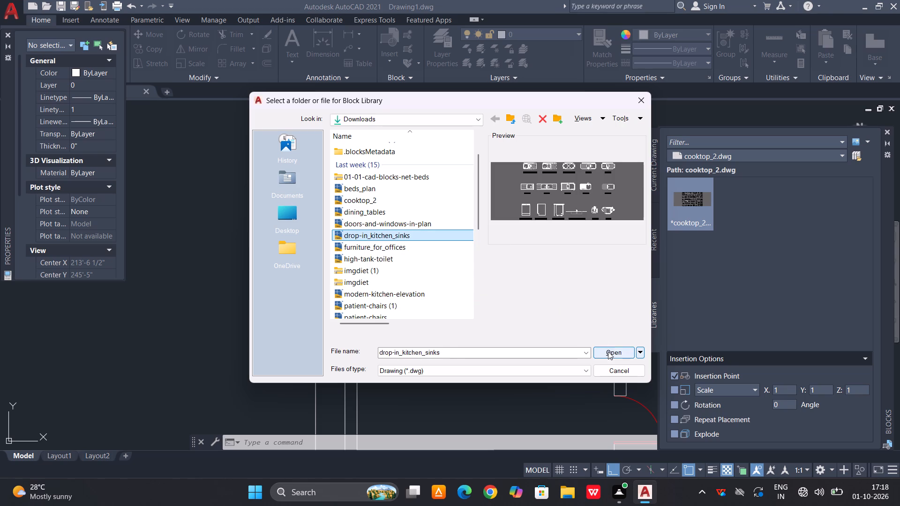
click(608, 351)
Insert the SINK_KITCHEN_SNGL block in the empty area outside the house, beside the kitchen window's wall.
scroll(735, 247, down, 1)
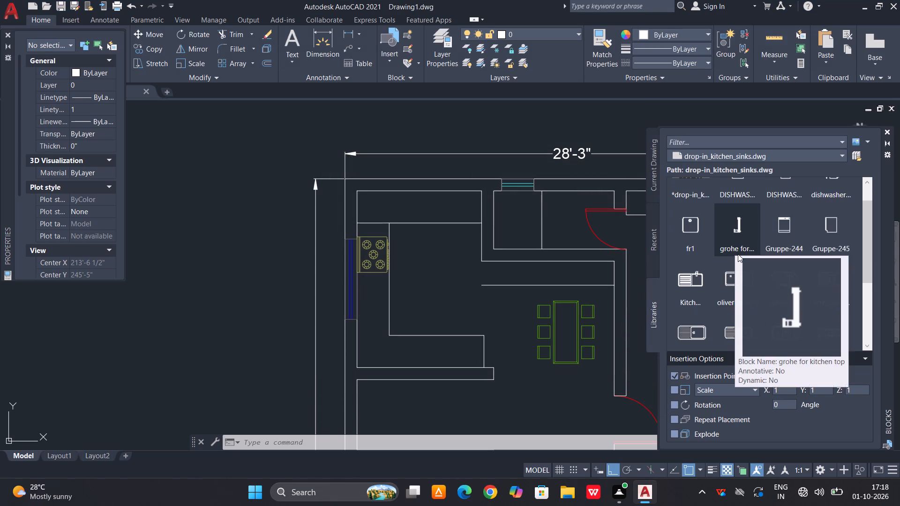
scroll(742, 269, down, 1)
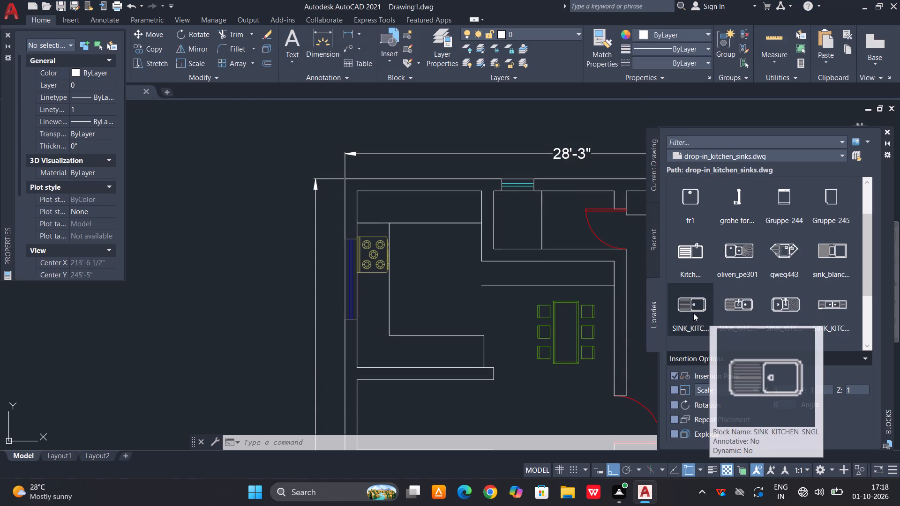
scroll(694, 312, up, 1)
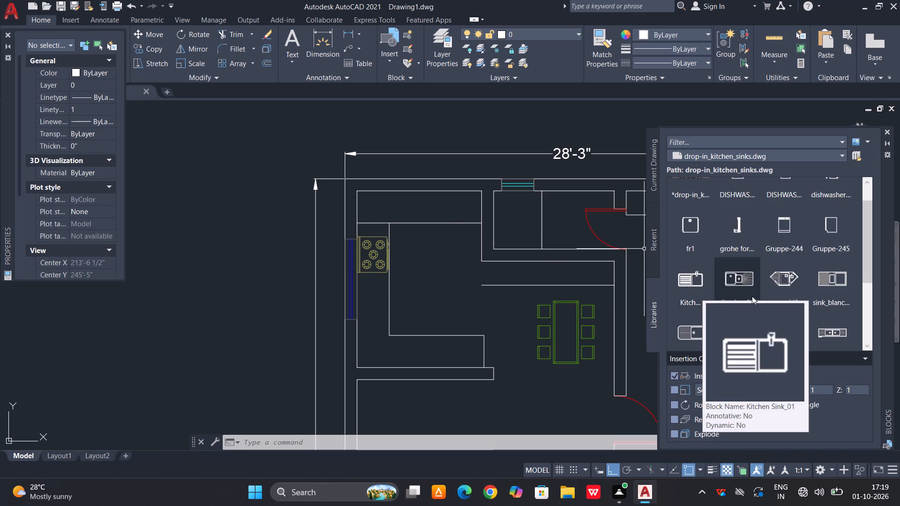
drag(701, 335, 476, 281)
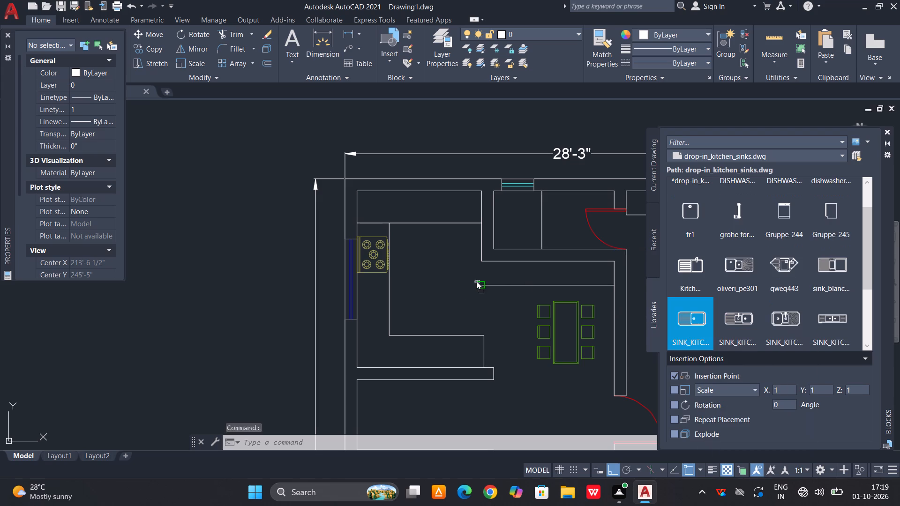
drag(476, 281, 237, 264)
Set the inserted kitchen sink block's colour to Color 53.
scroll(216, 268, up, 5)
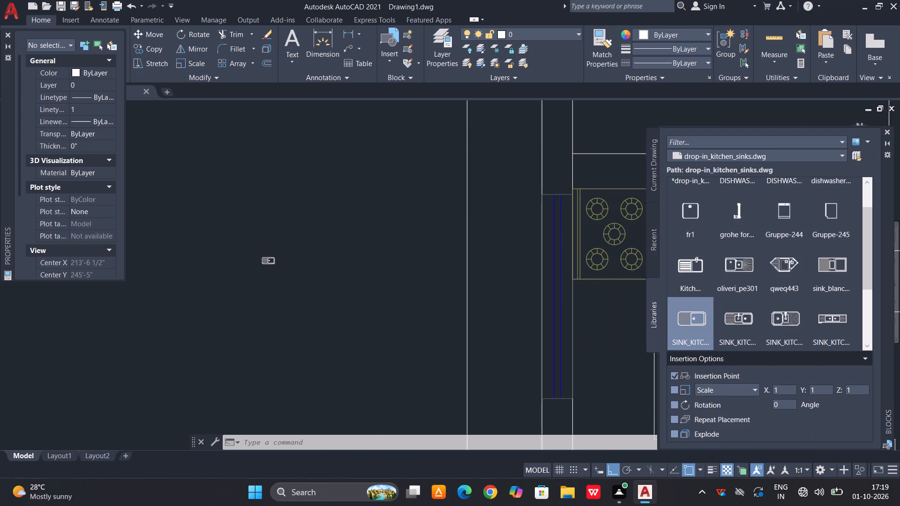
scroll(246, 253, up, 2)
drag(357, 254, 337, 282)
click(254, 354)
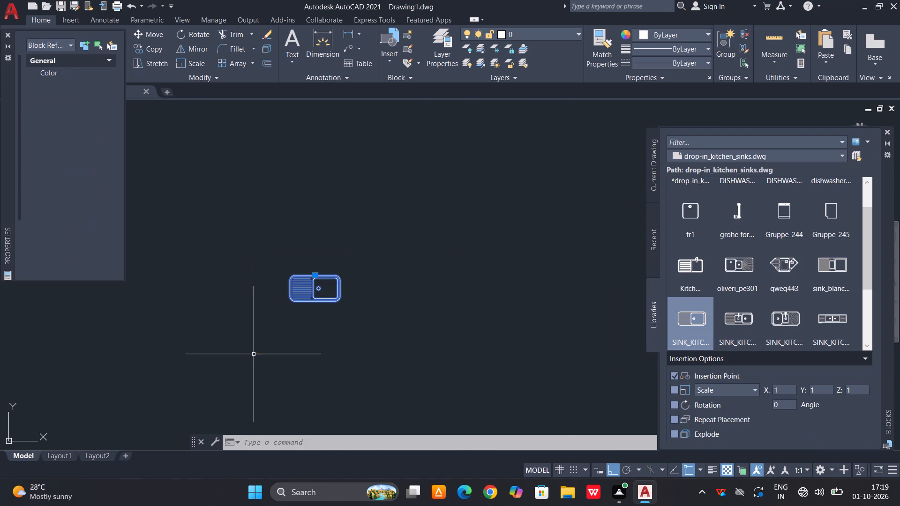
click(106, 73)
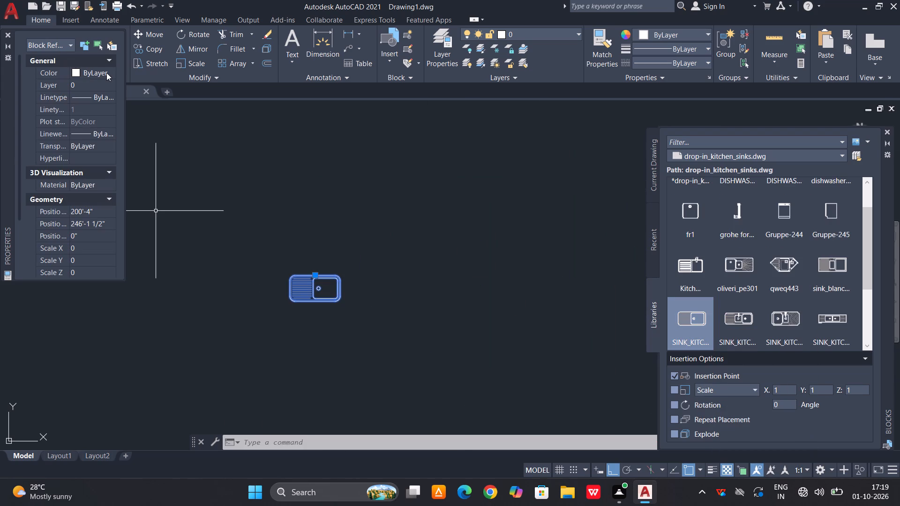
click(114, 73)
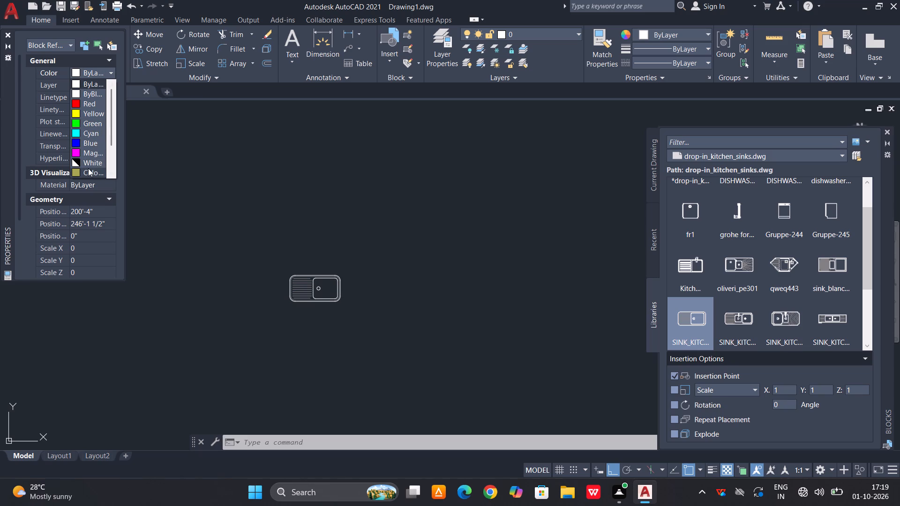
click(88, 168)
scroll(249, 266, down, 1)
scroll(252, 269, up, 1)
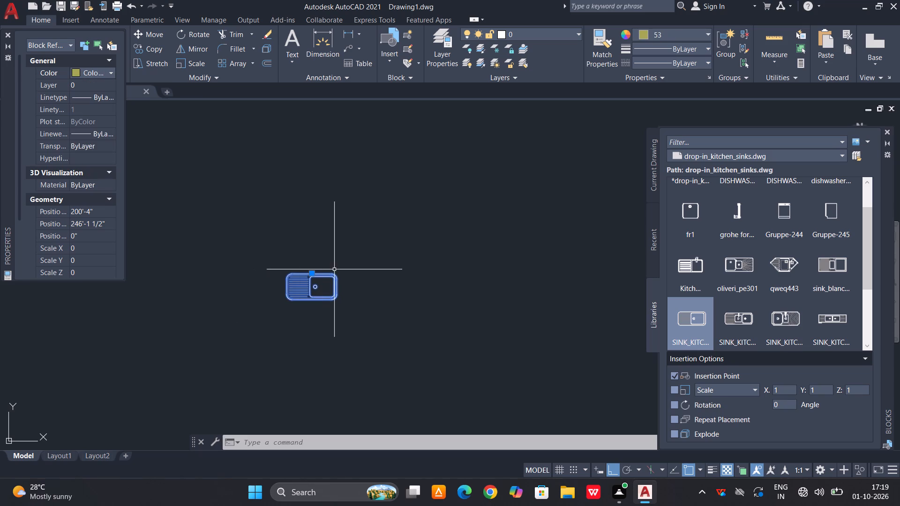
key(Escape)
Explode the kitchen sink block into its separate objects.
scroll(320, 275, up, 2)
drag(336, 260, 336, 265)
click(311, 315)
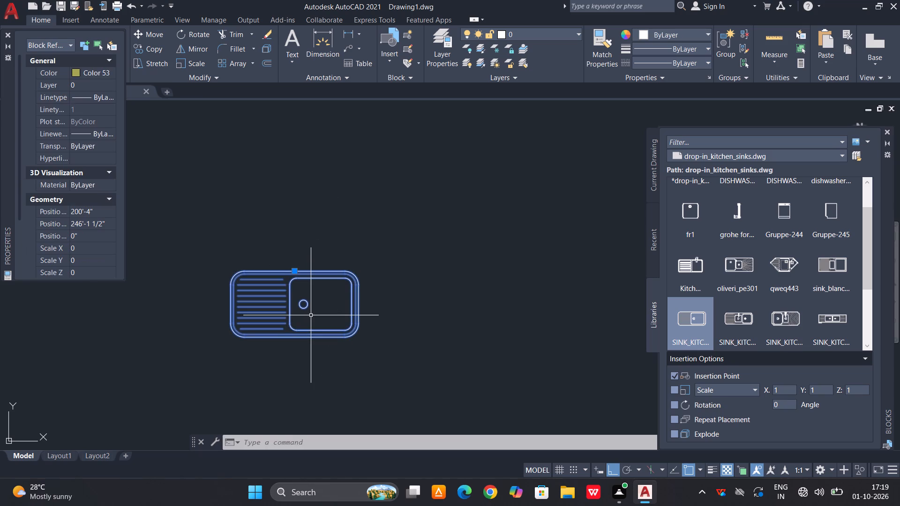
key(x)
key(space)
Set the colour of all the exploded sink's objects to Color 53.
drag(375, 232, 370, 236)
click(195, 368)
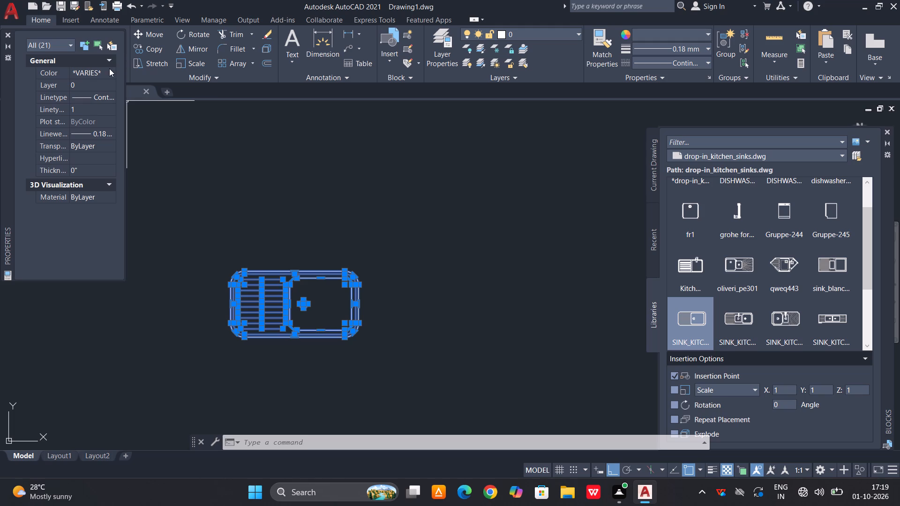
click(109, 68)
click(109, 68)
scroll(93, 156, down, 1)
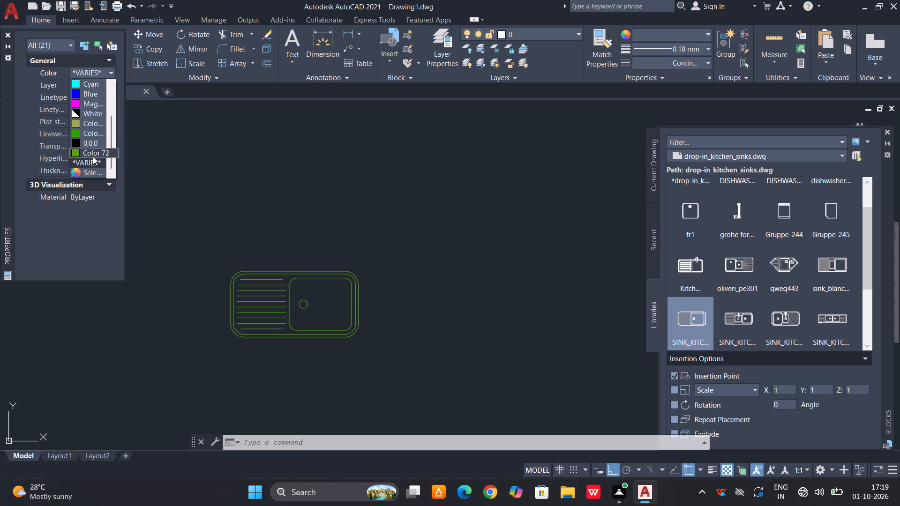
scroll(93, 156, down, 1)
click(98, 123)
key(Escape)
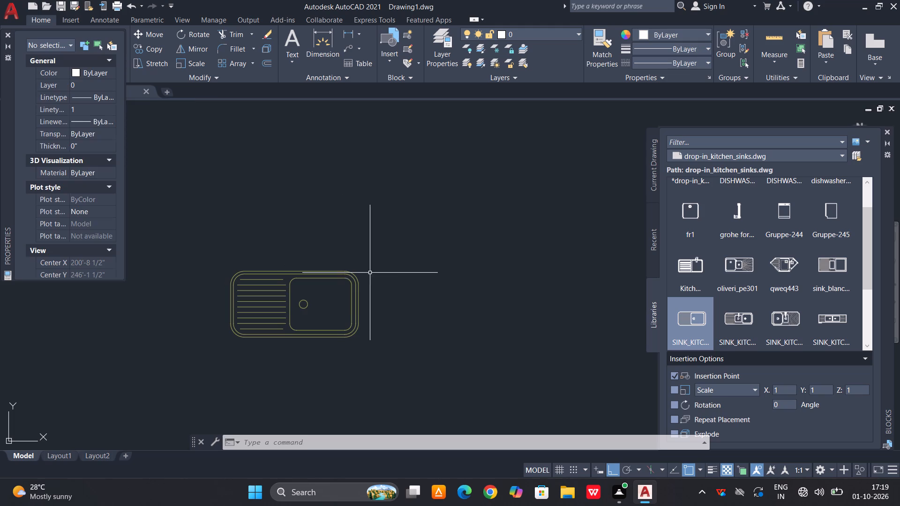
Define all the sink's objects as a block named sink, converting them in place.
drag(375, 235, 357, 255)
click(199, 371)
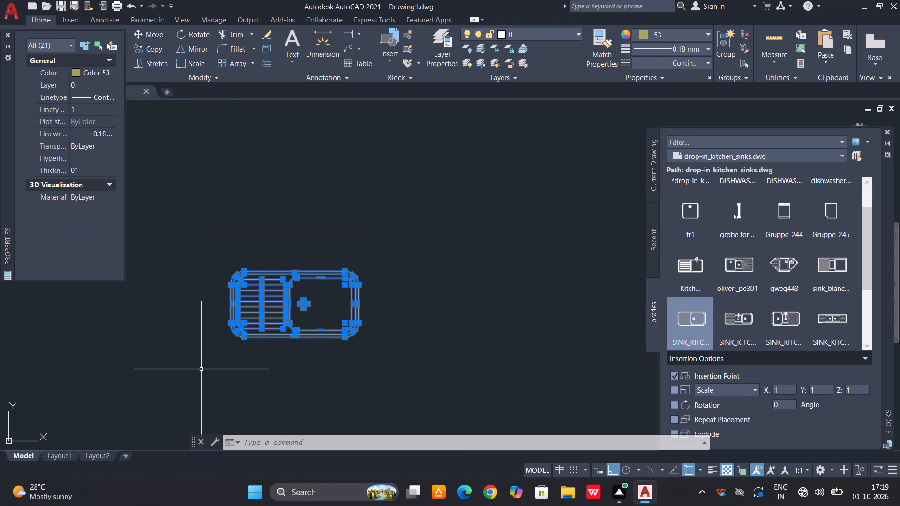
key(b)
key(space)
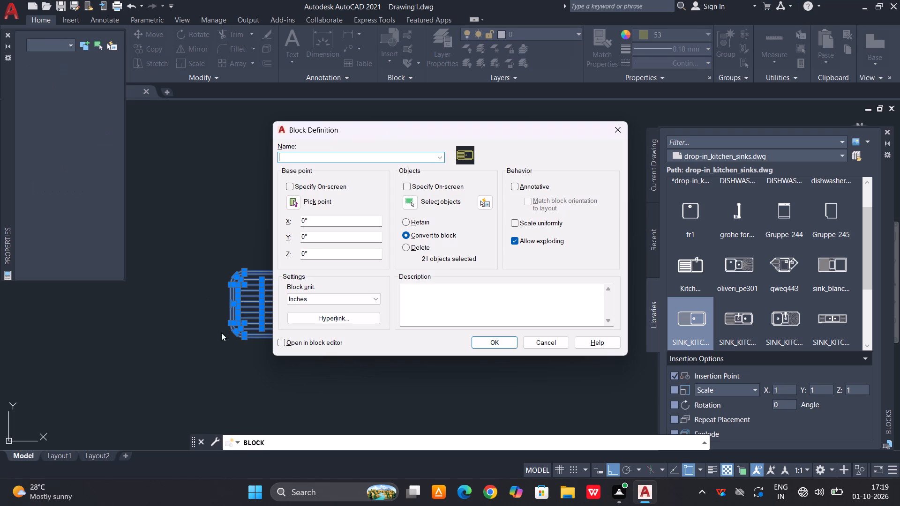
text(si)
key(n)
key(k)
click(503, 343)
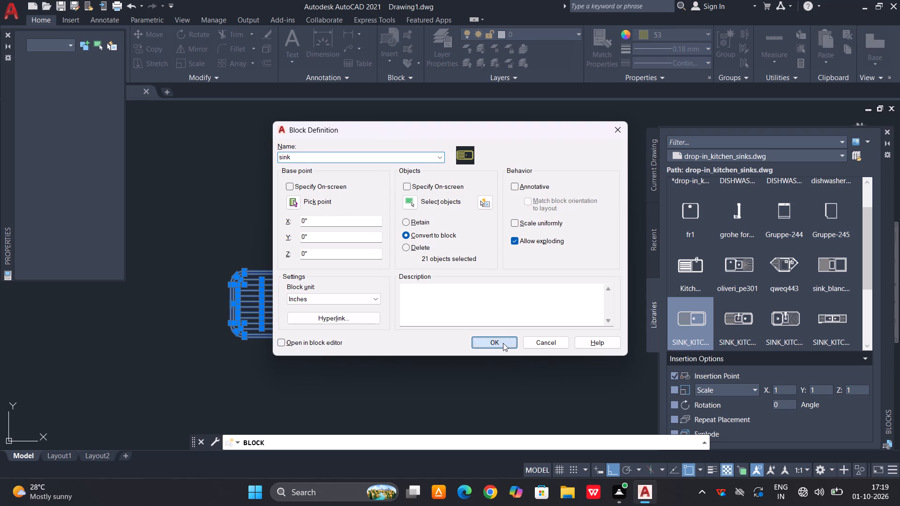
Rotate the sink block a quarter turn counterclockwise about its top edge so the basin sits above the drainboard.
drag(404, 223, 393, 232)
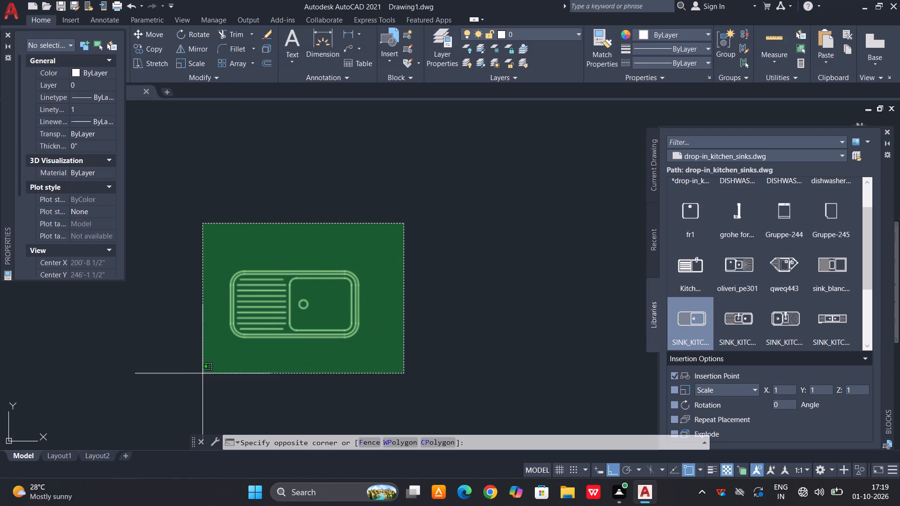
click(202, 373)
key(r)
key(o)
key(space)
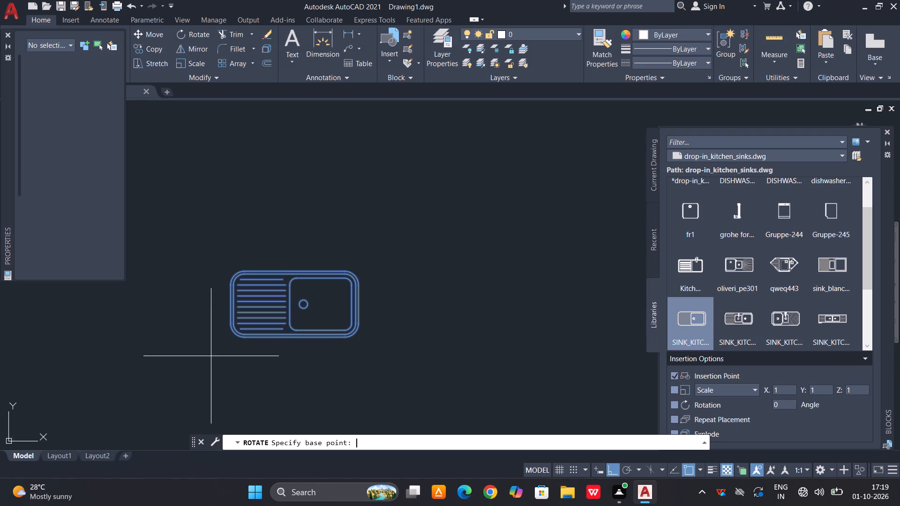
click(293, 272)
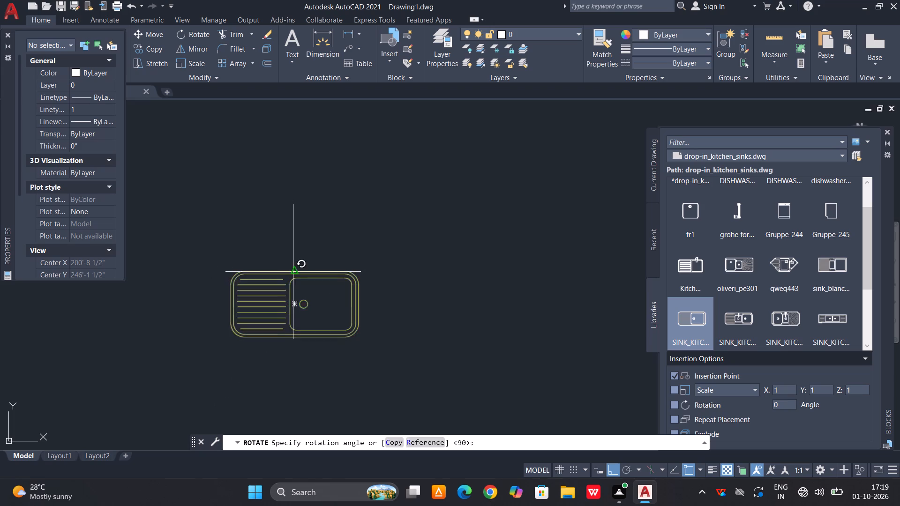
click(263, 236)
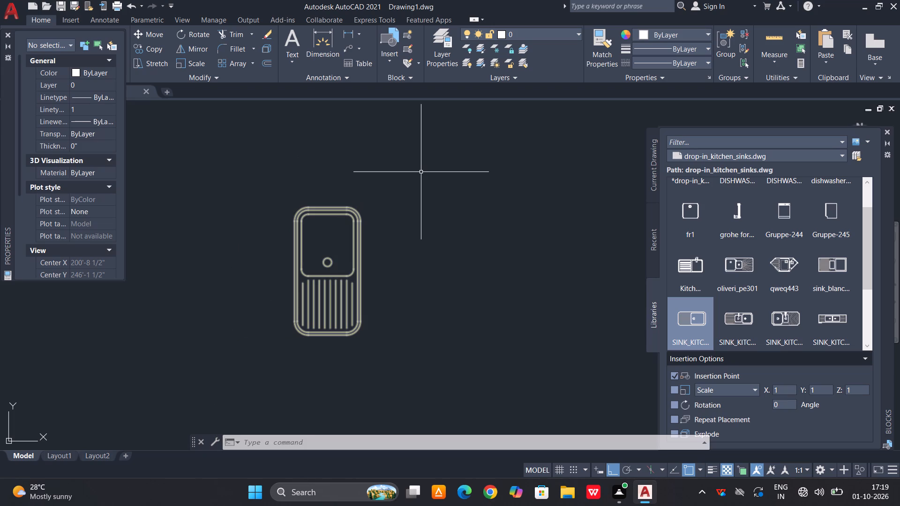
key(Escape)
Move the rotated sink by the midpoint of its long side onto the kitchen wall, at the window's lower end below the cooktop.
drag(411, 171, 400, 179)
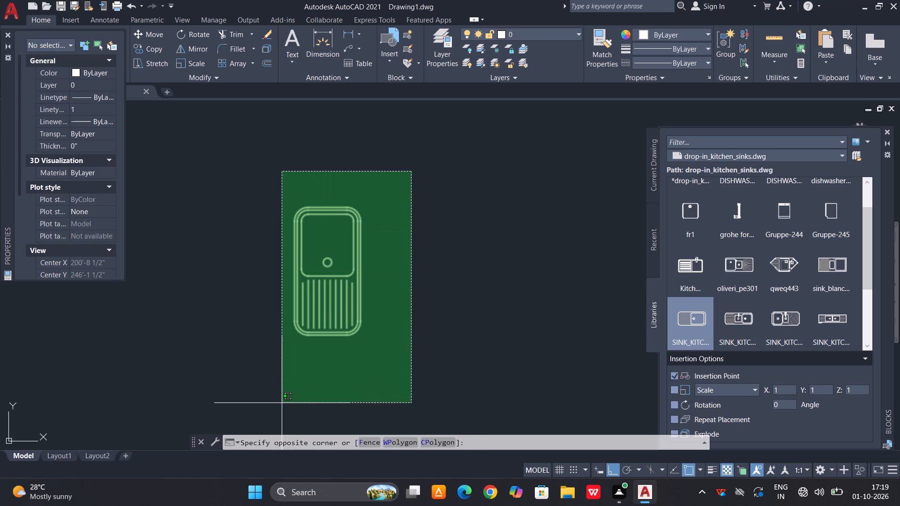
click(263, 374)
key(m)
key(space)
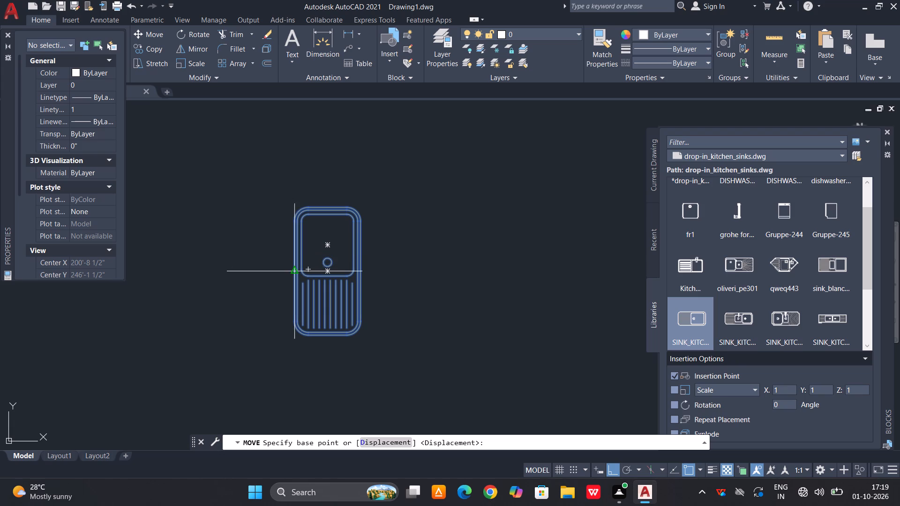
click(293, 270)
scroll(258, 268, down, 6)
scroll(360, 270, down, 1)
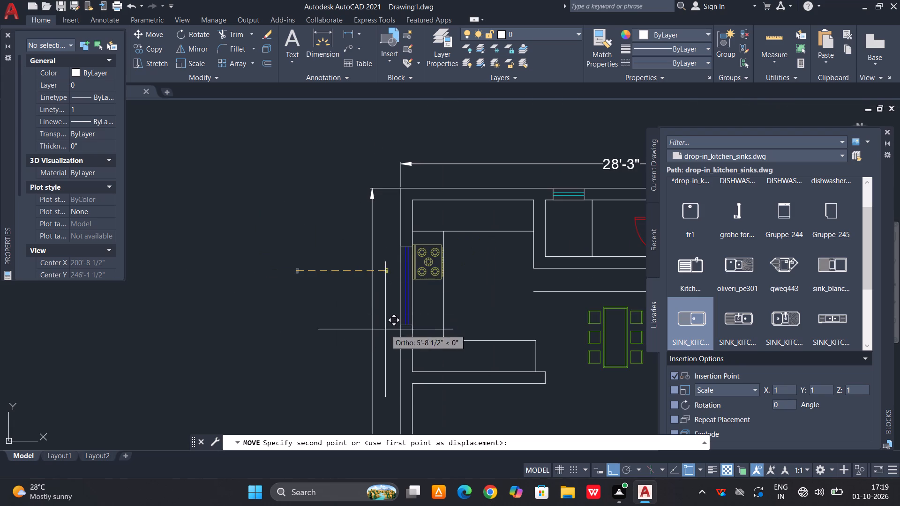
scroll(414, 338, up, 2)
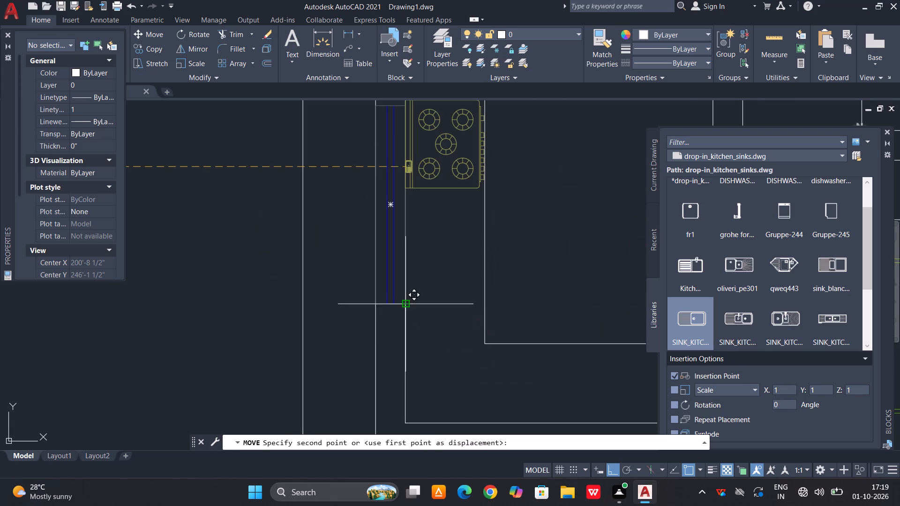
click(404, 307)
scroll(406, 336, up, 3)
key(F1)
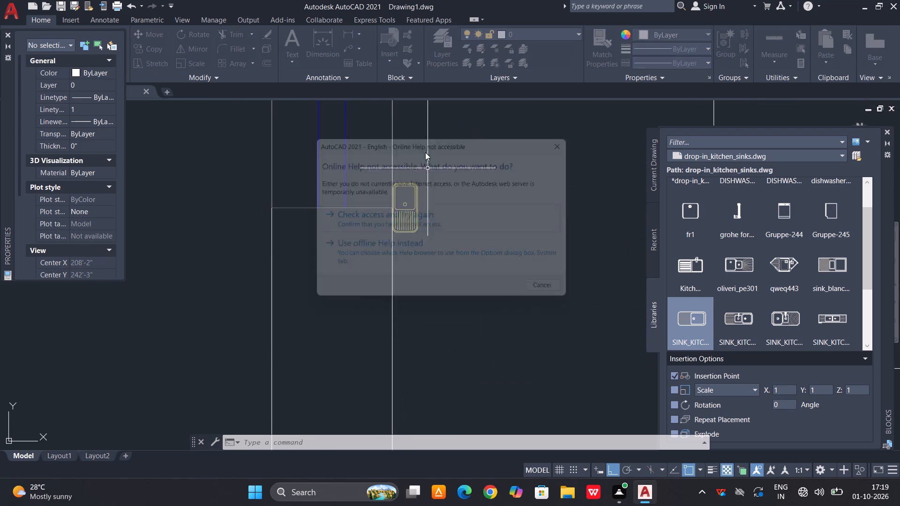
click(576, 141)
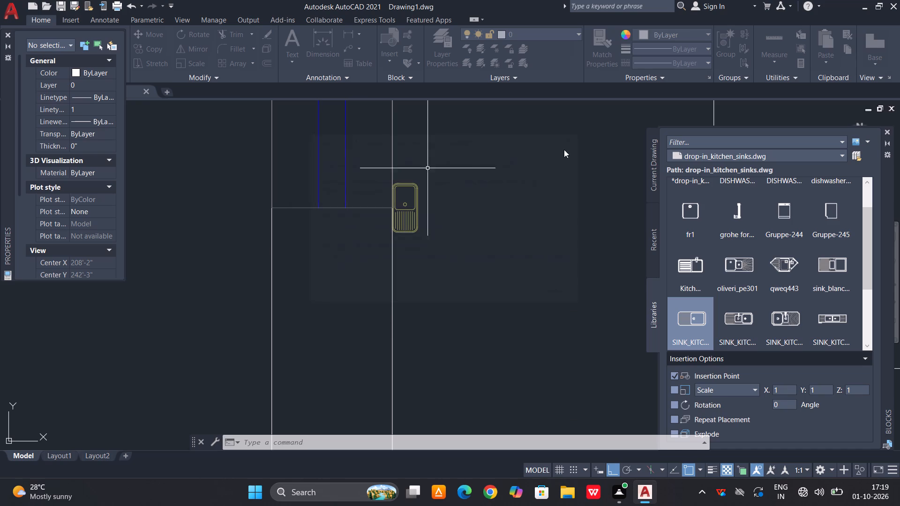
key(Escape)
Scale the sink up by a factor of about 12.4 from its wall-side midpoint to nearly fill the counter's depth.
click(405, 208)
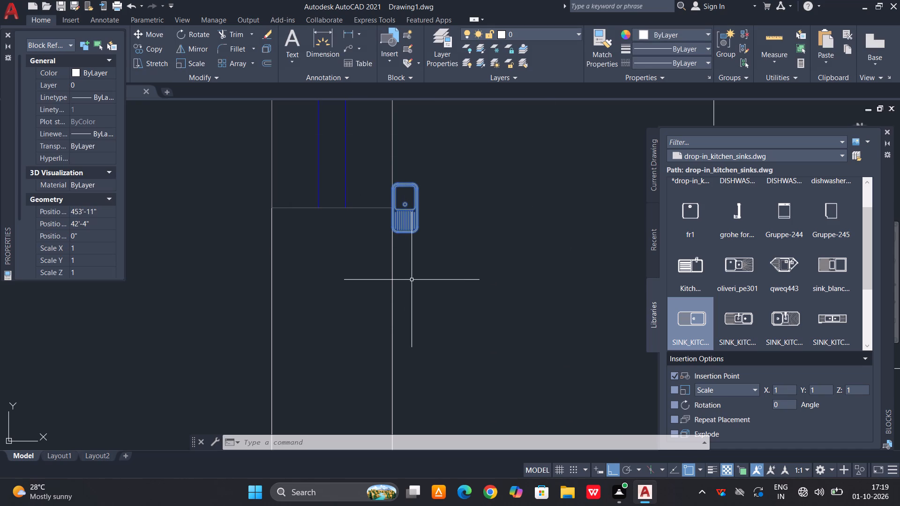
text(sc)
key(space)
scroll(390, 164, up, 2)
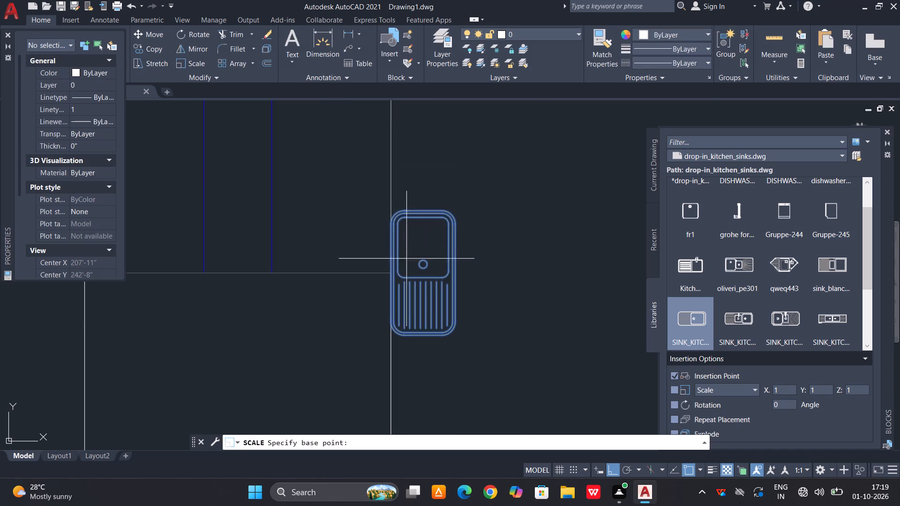
scroll(405, 269, up, 2)
click(367, 271)
scroll(358, 275, down, 2)
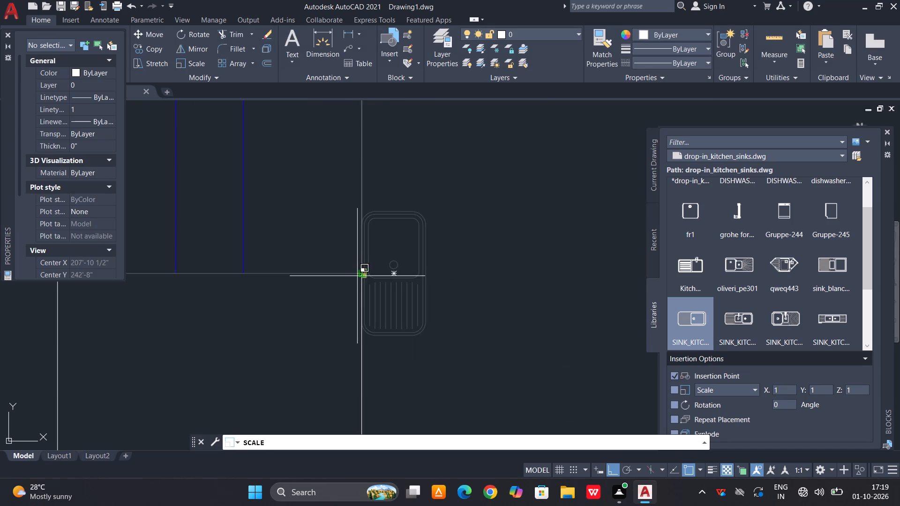
scroll(357, 276, down, 3)
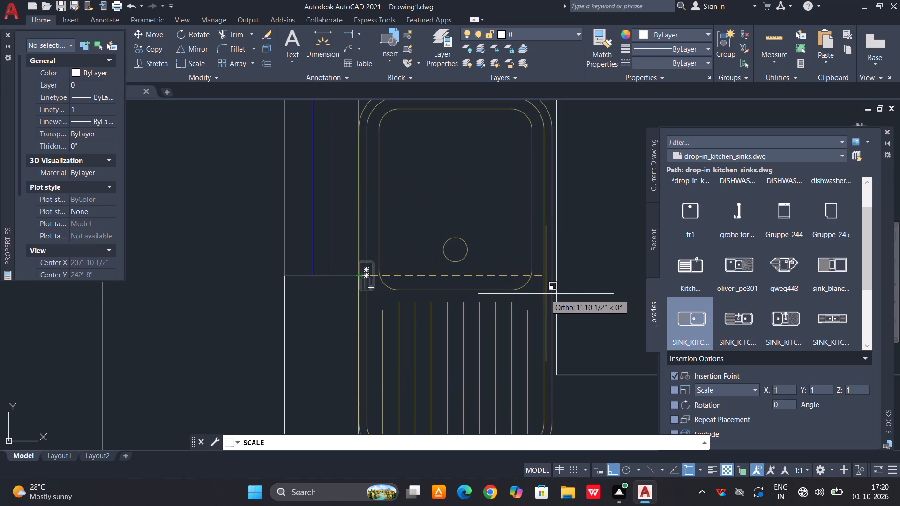
click(546, 290)
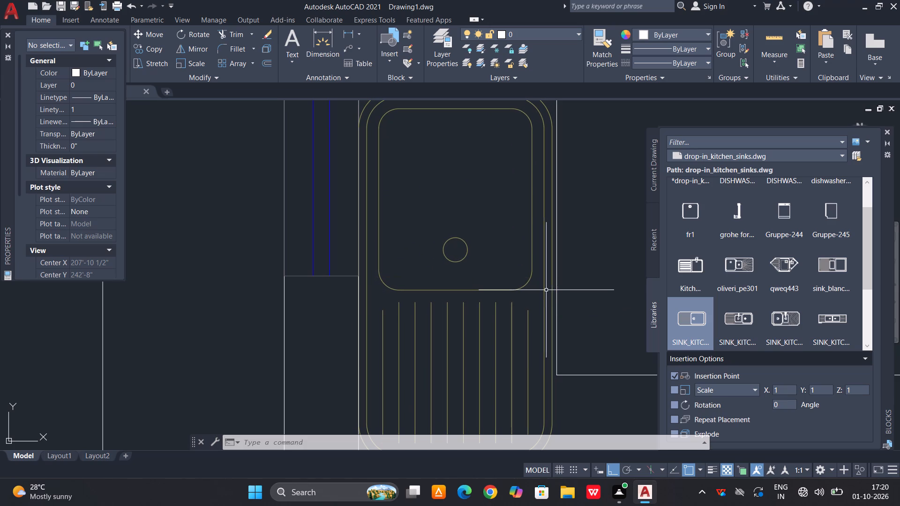
scroll(501, 331, down, 1)
key(Escape)
scroll(506, 311, down, 2)
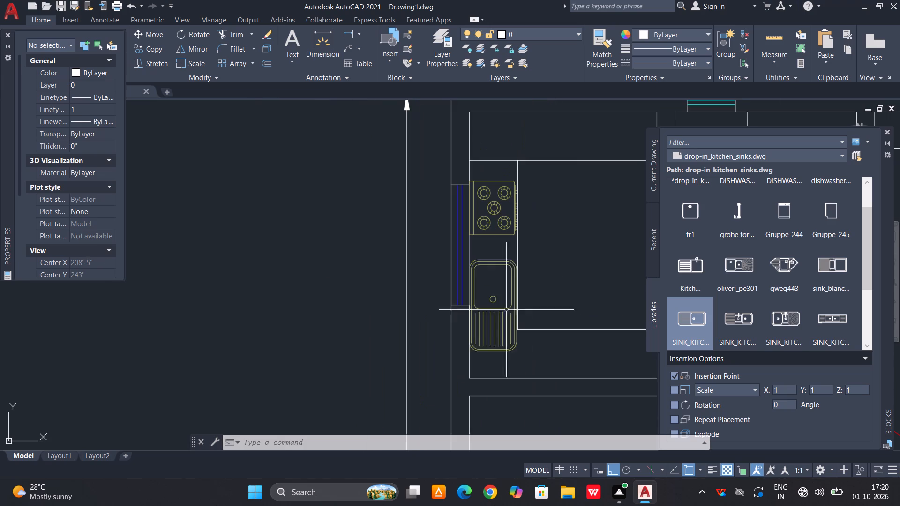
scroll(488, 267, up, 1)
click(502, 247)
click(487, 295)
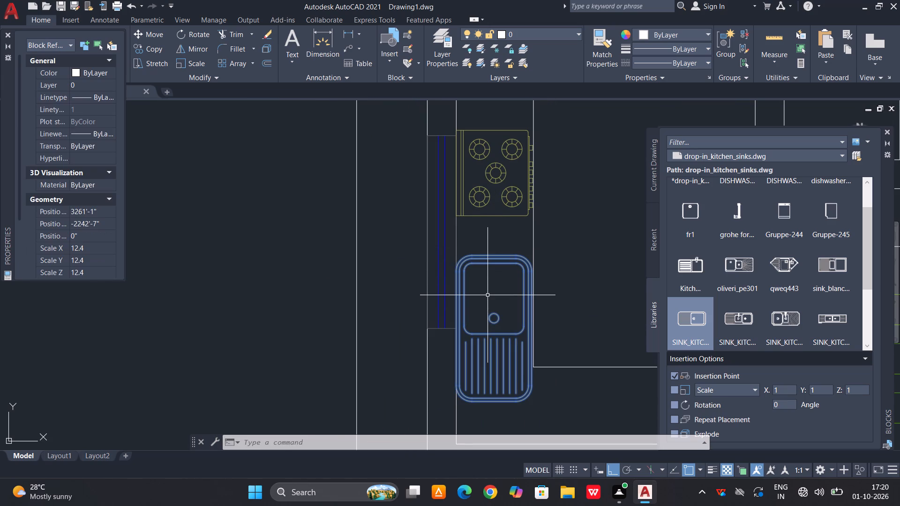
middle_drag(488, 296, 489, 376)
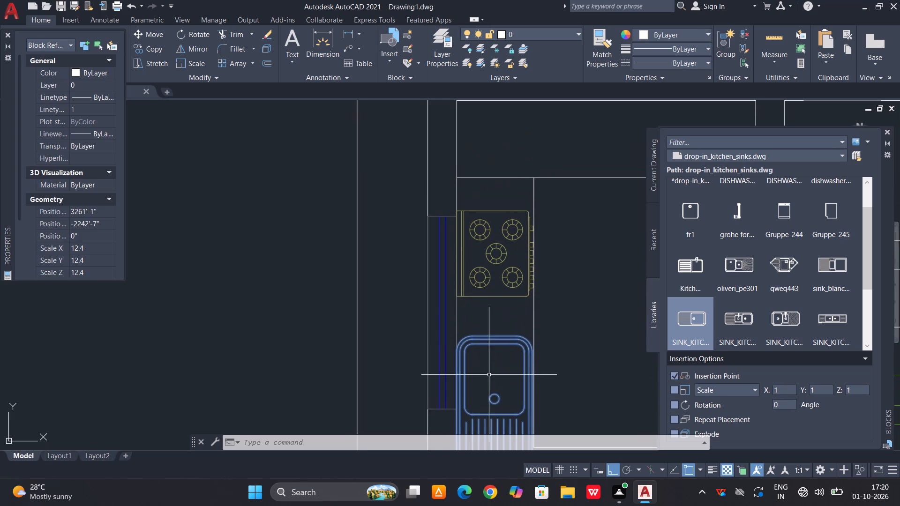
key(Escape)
Move the cooktop straight up along the wall until it sits just below the upper counter's front edge line.
drag(512, 191, 511, 199)
click(493, 256)
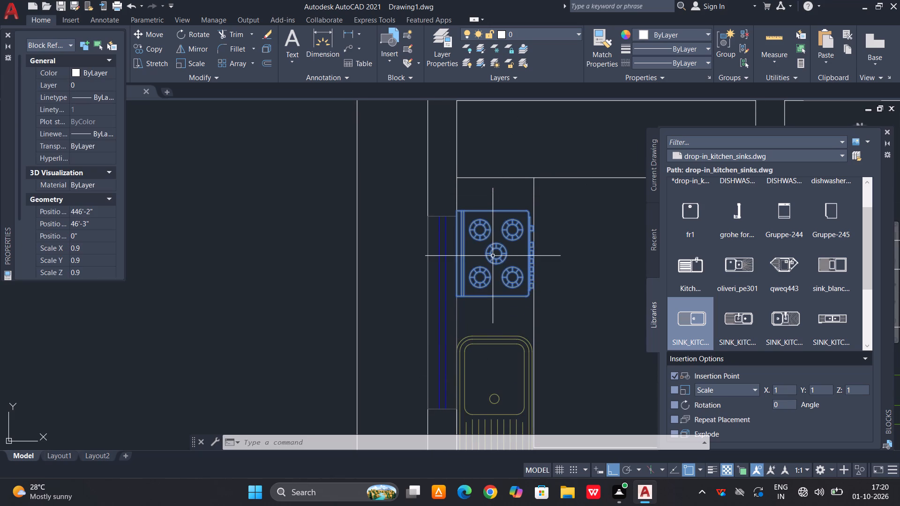
text(m)
key(space)
scroll(450, 251, up, 1)
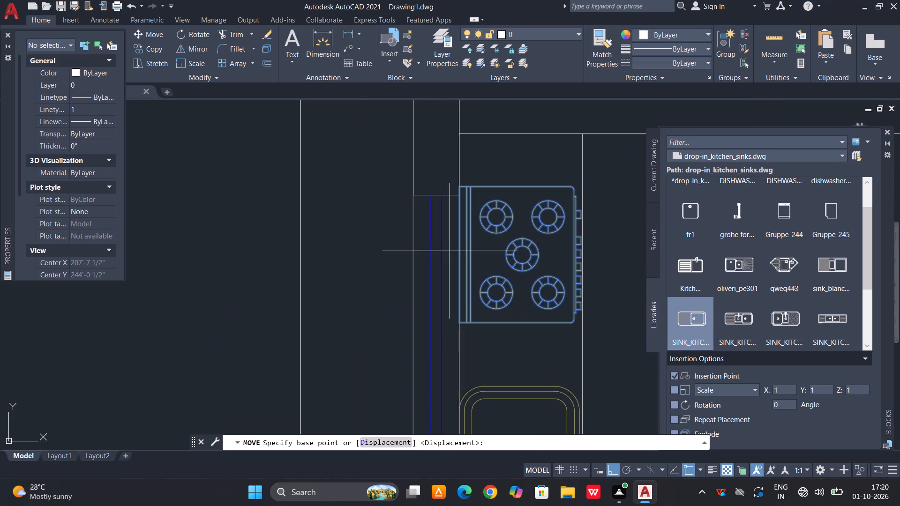
click(456, 254)
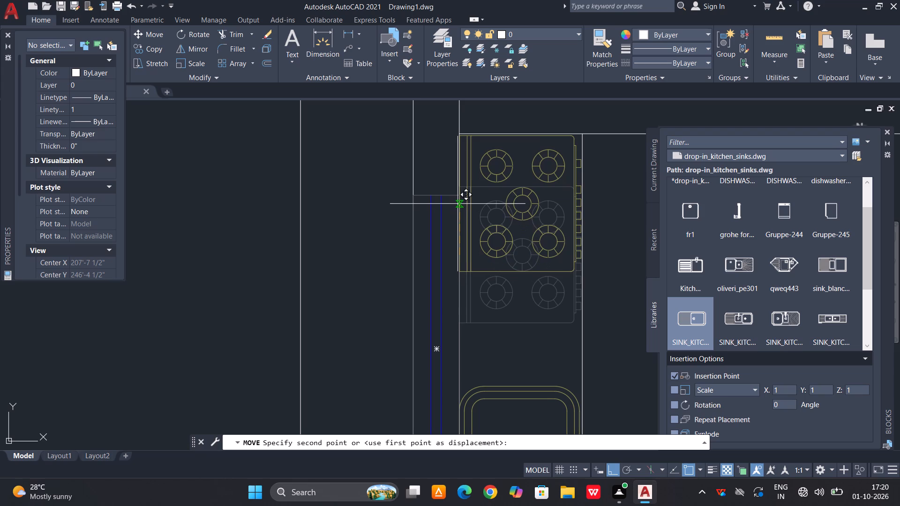
click(457, 207)
scroll(480, 219, down, 1)
scroll(507, 319, down, 1)
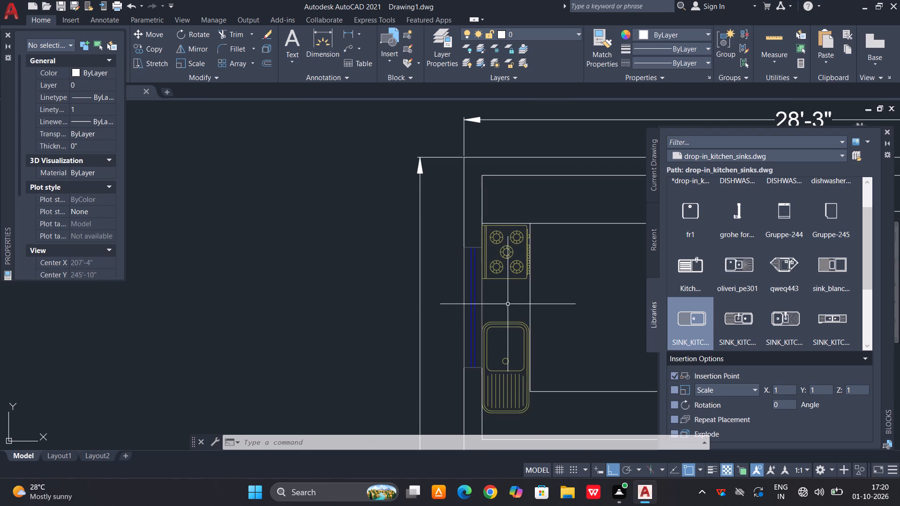
Move the sink about 1'-3" straight up along the wall, closer to the cooktop.
click(508, 304)
click(503, 335)
scroll(481, 401, up, 2)
key(m)
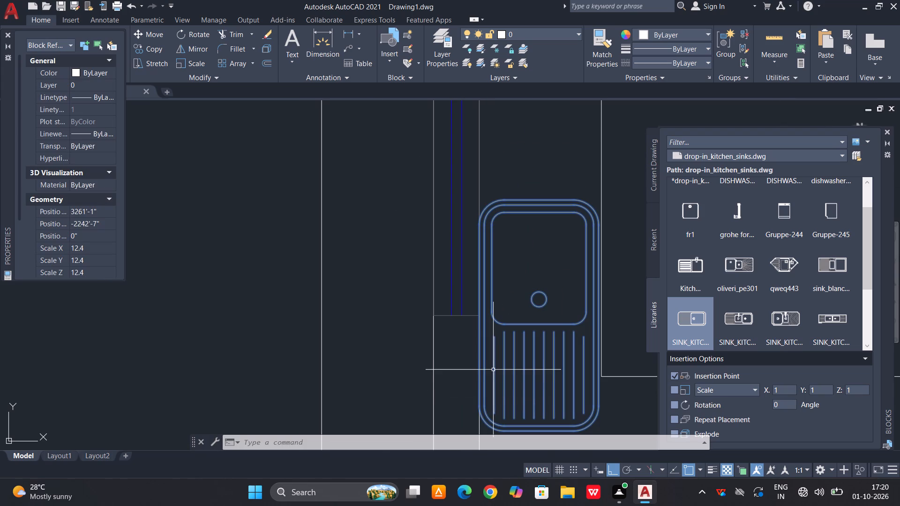
key(space)
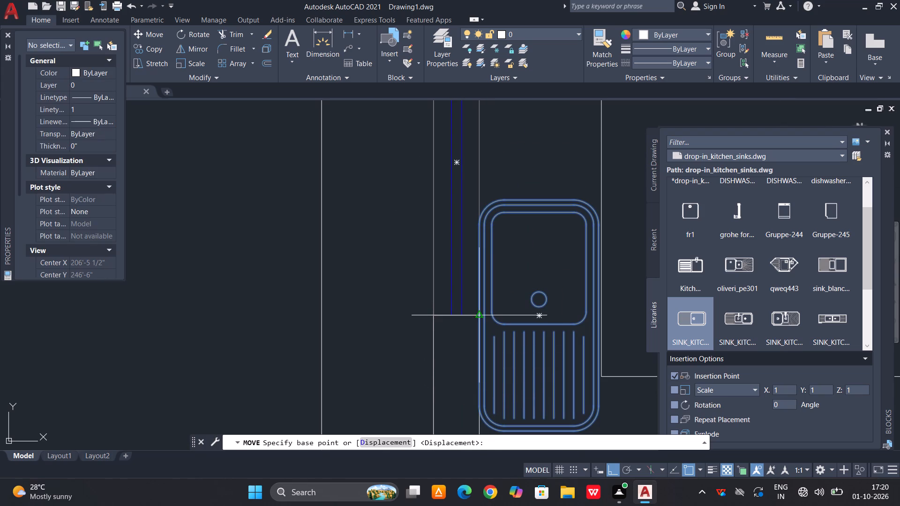
click(478, 315)
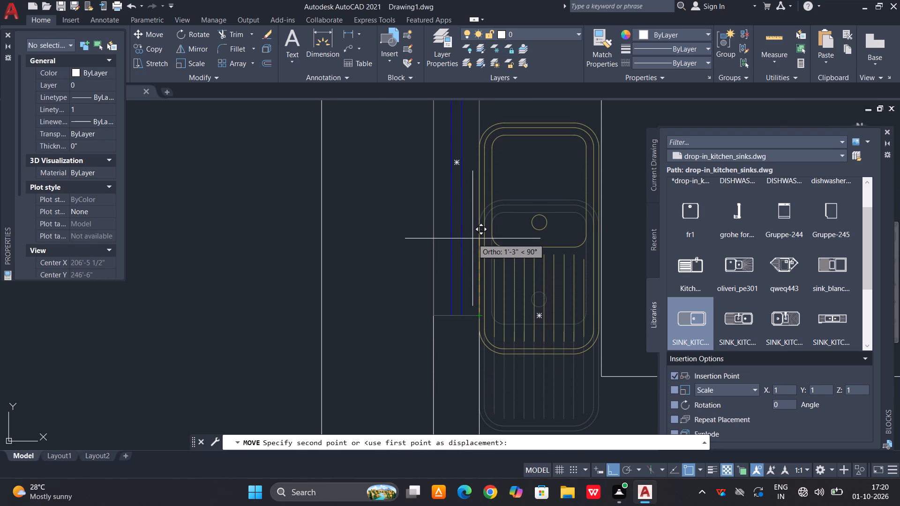
click(472, 238)
scroll(465, 288, down, 3)
middle_drag(535, 312, 526, 290)
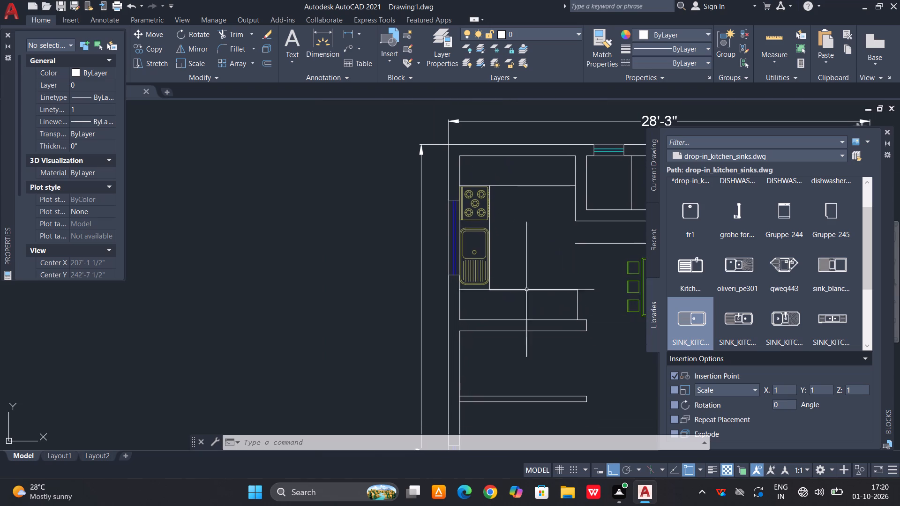
Draw a rectangle across the full depth of the lower counter at its free end, starting from the counter's outer end on the wall.
scroll(579, 306, up, 2)
key(Escape)
middle_drag(579, 304, 547, 291)
key(Escape)
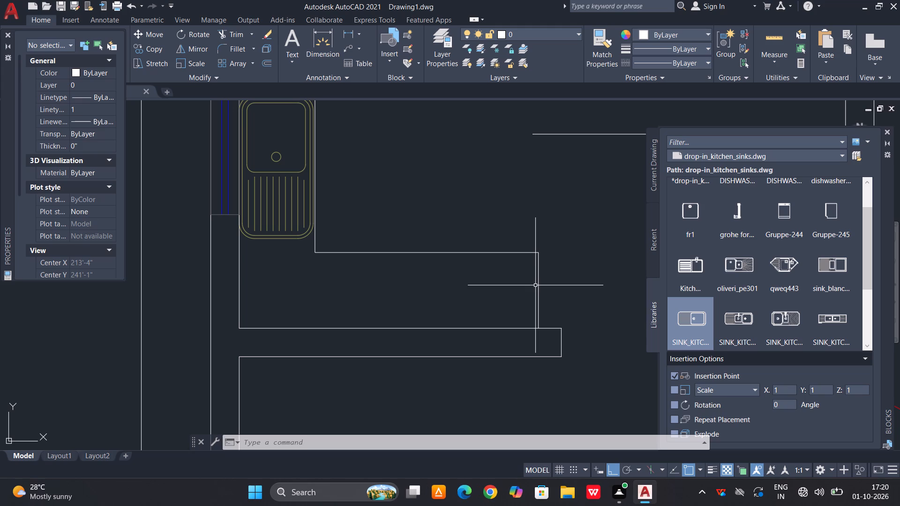
scroll(539, 320, up, 1)
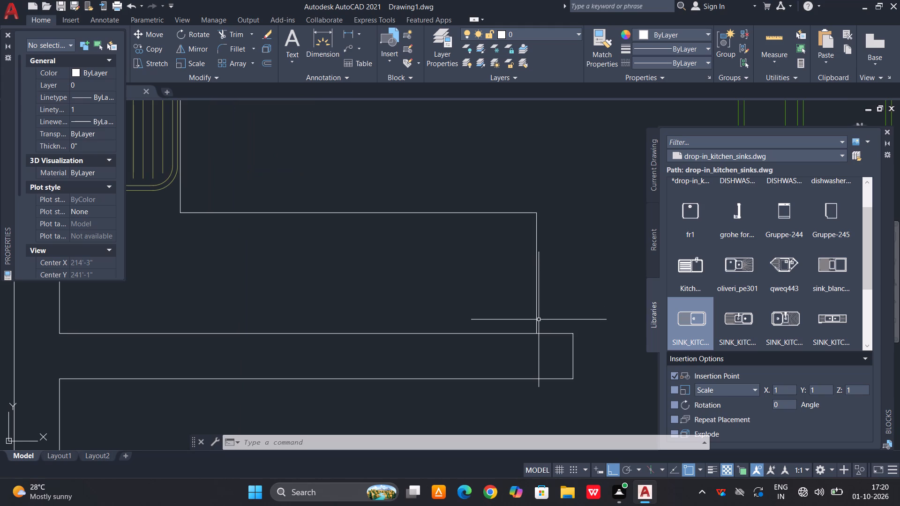
key(Escape)
text(re)
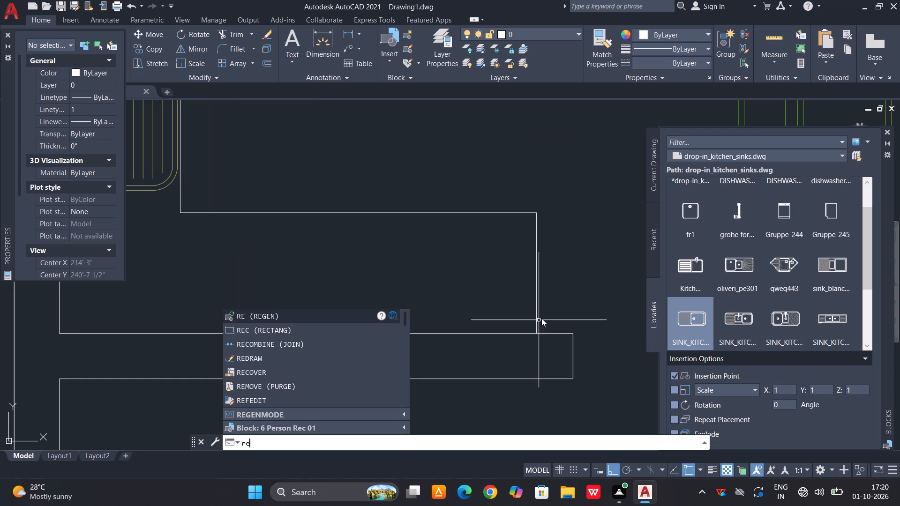
text(c)
key(space)
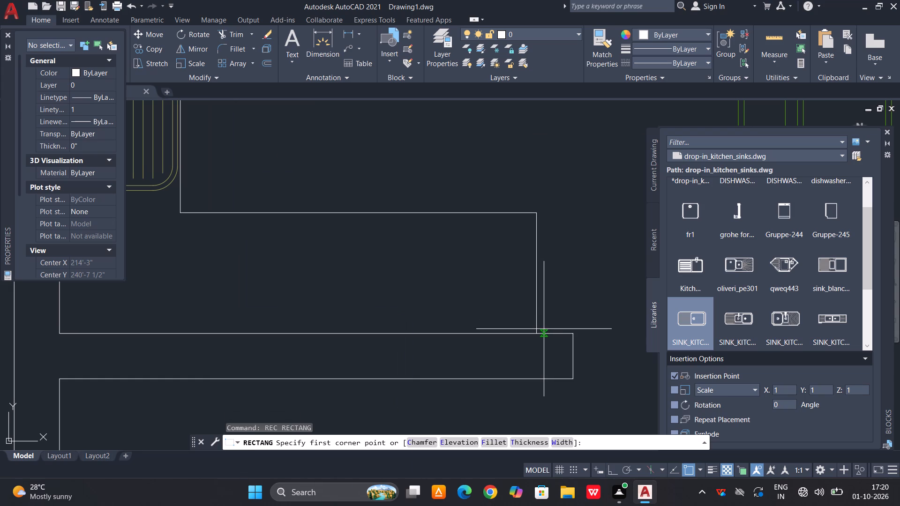
click(537, 332)
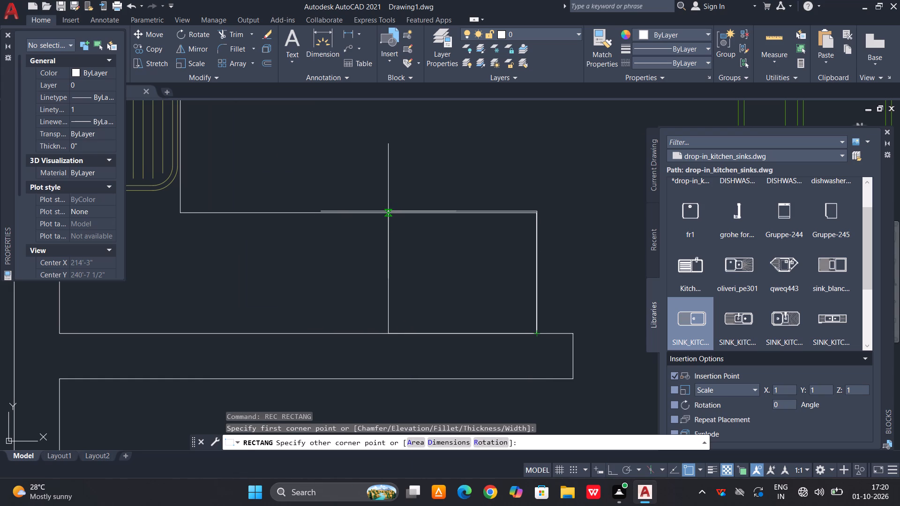
scroll(383, 215, up, 4)
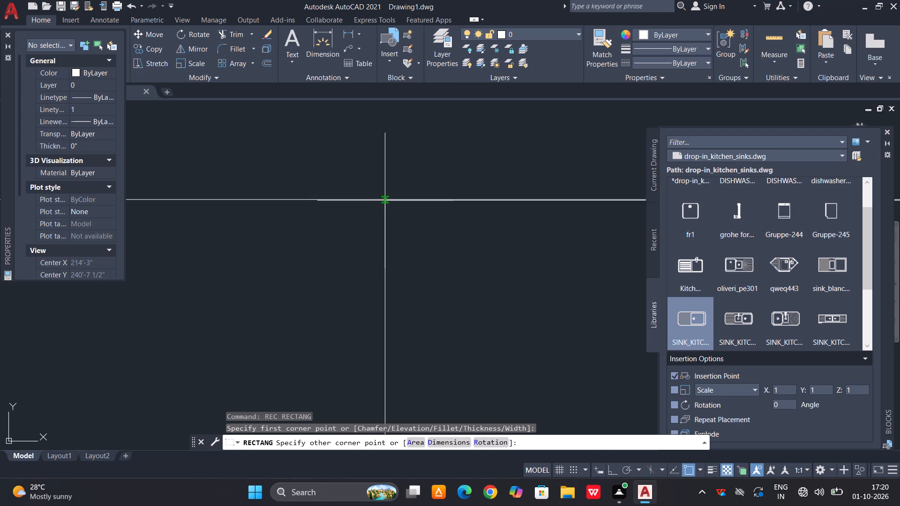
click(385, 200)
scroll(378, 214, down, 4)
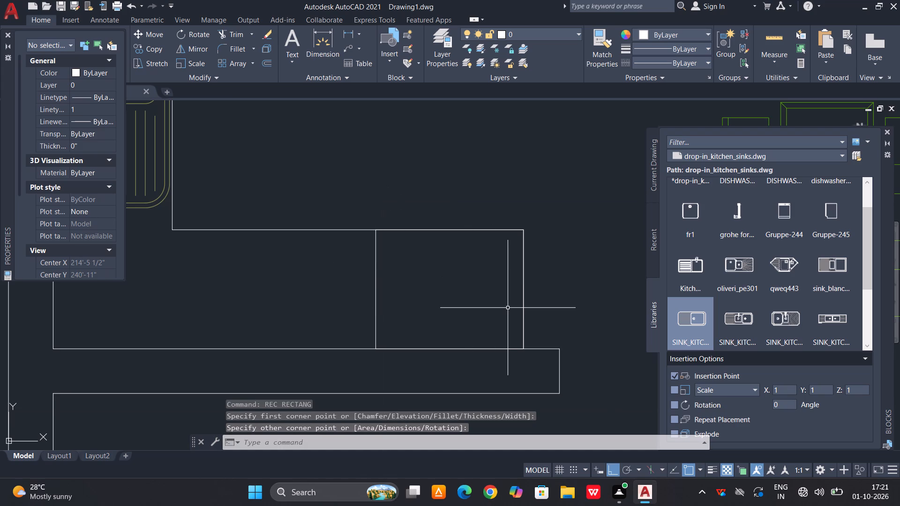
key(Escape)
Offset the counter-end rectangle 2" to the inside.
key(o)
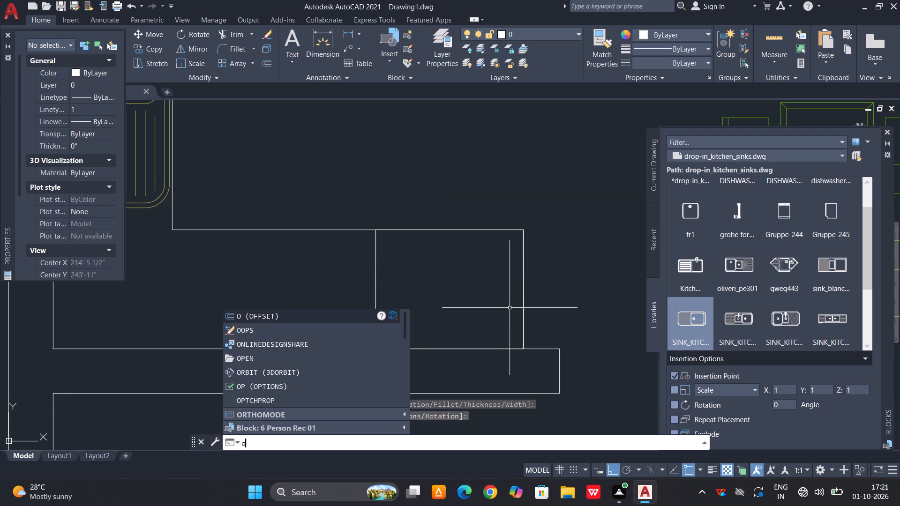
key(Escape)
text(o)
key(space)
key(2)
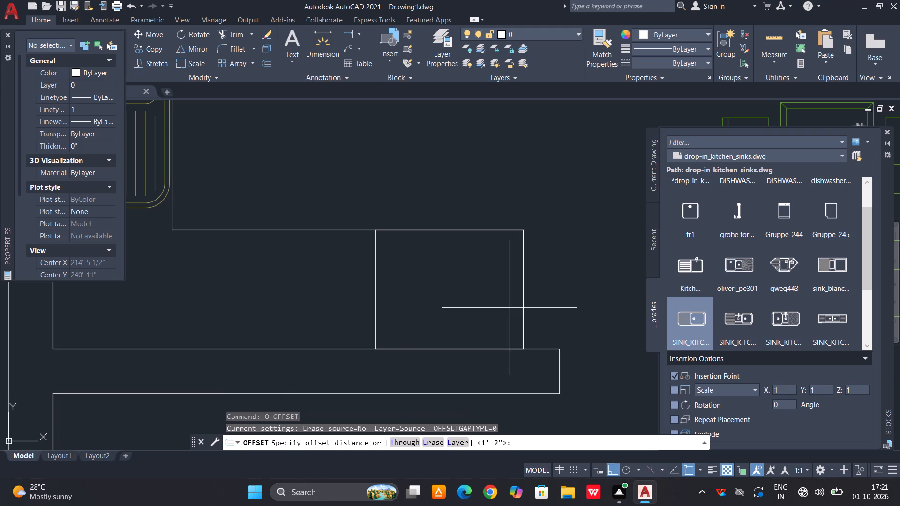
key(space)
click(508, 228)
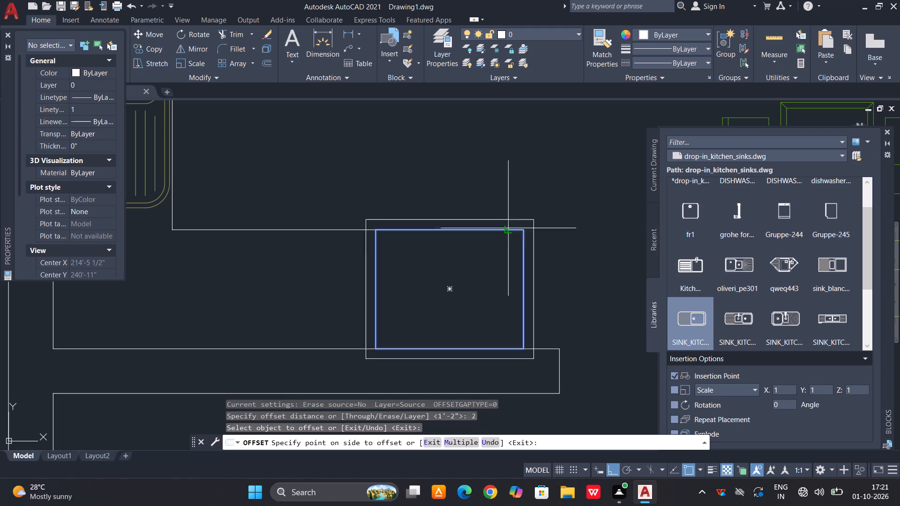
click(507, 251)
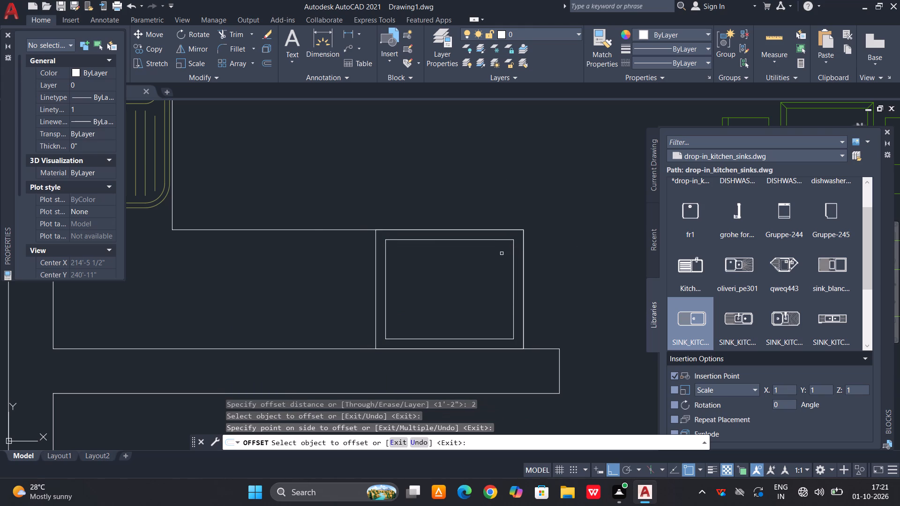
scroll(500, 254, up, 2)
key(Escape)
Draw two short lines joining the inner and outer rectangles on the unit's front edge, one near each end.
key(l)
key(space)
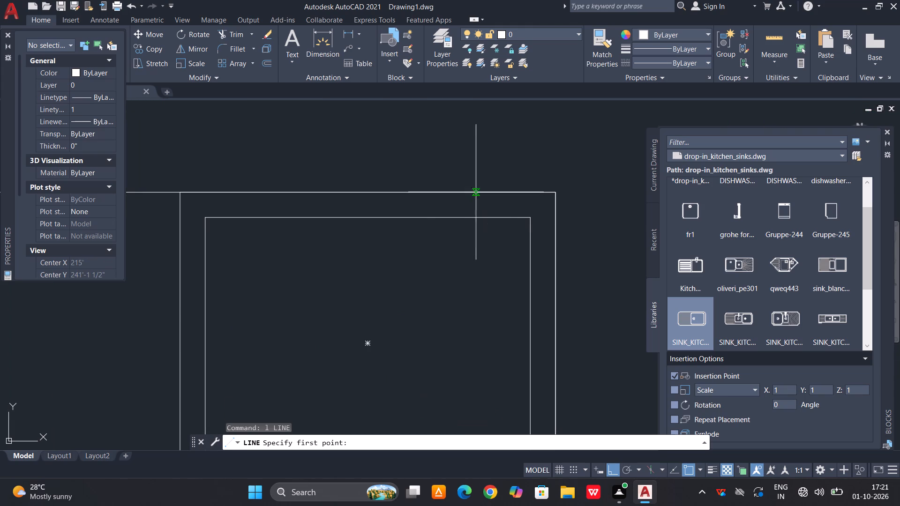
click(459, 219)
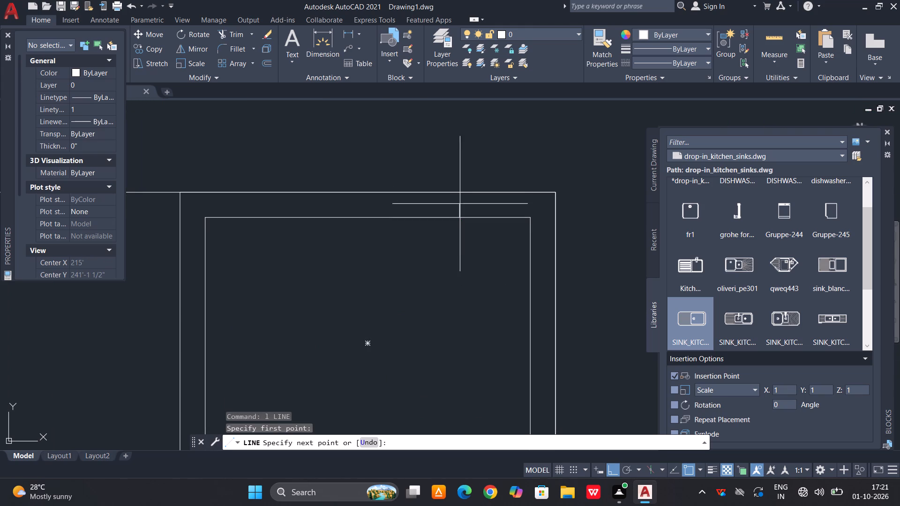
click(460, 195)
key(space)
key(space)
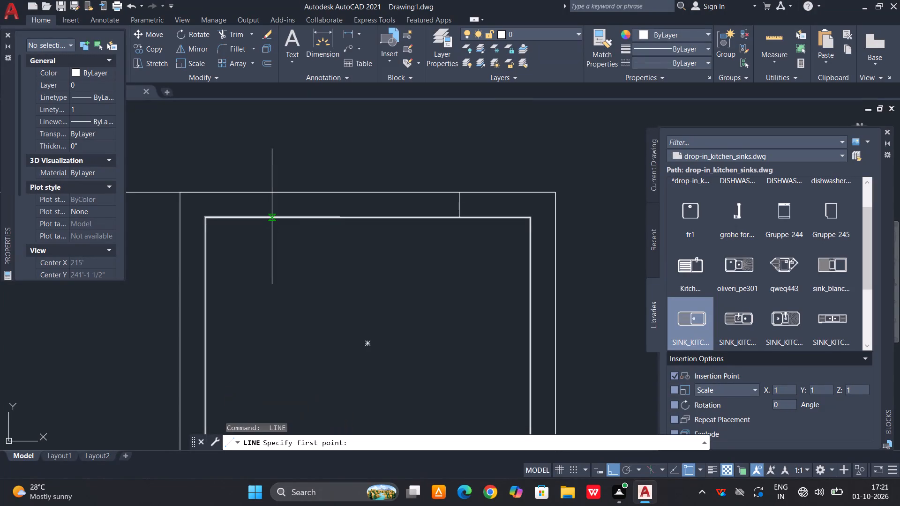
click(272, 216)
click(275, 194)
key(space)
scroll(522, 191, down, 1)
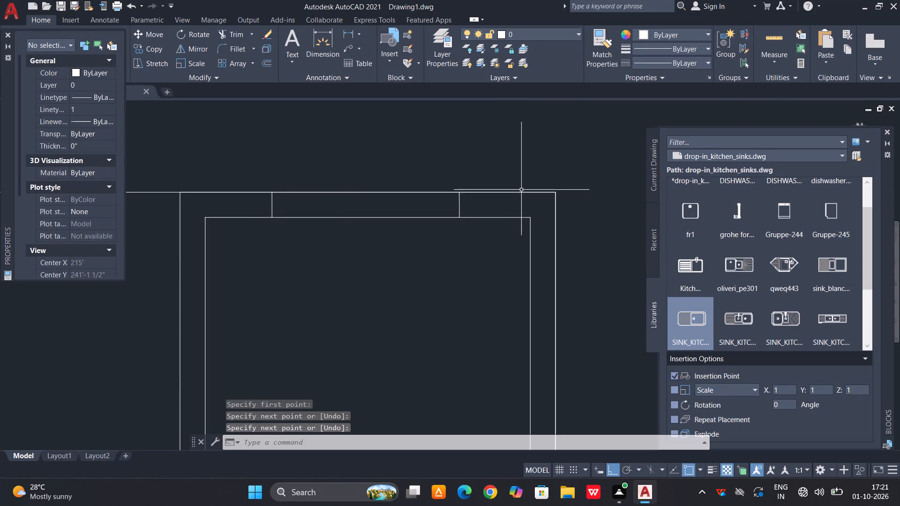
scroll(524, 193, down, 1)
key(Escape)
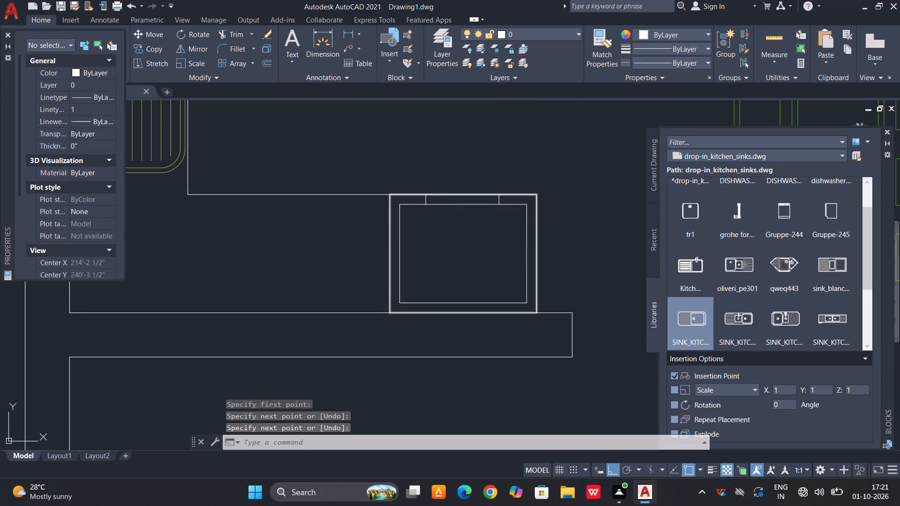
Draw a straight line across the counter's full depth, a small gap before the unit on the sink side.
key(l)
key(space)
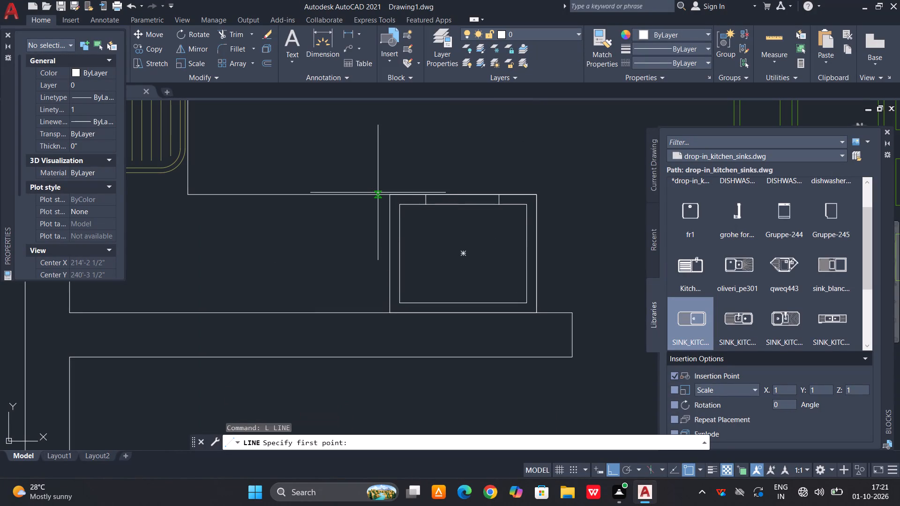
click(374, 195)
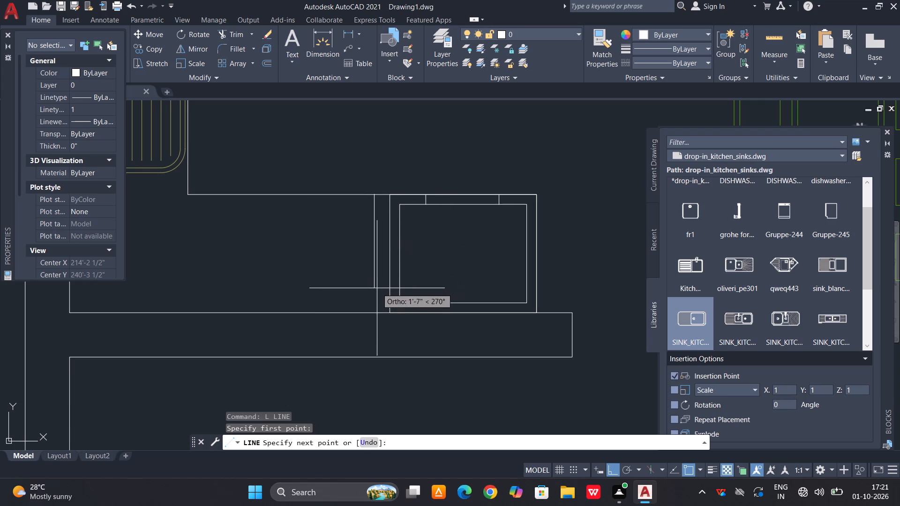
click(374, 310)
key(space)
scroll(390, 173, up, 1)
key(Escape)
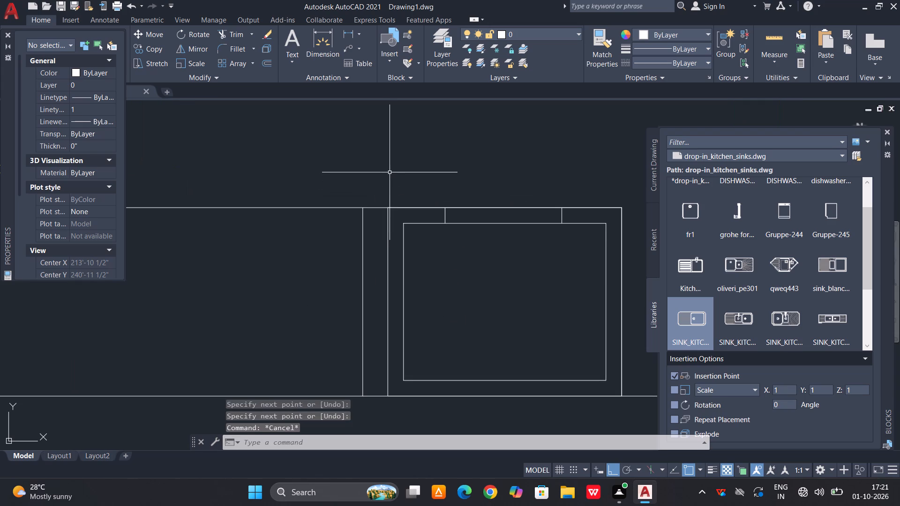
Trim the counter's front edge line in the gap between the new cross line and the unit.
text(tr)
key(space)
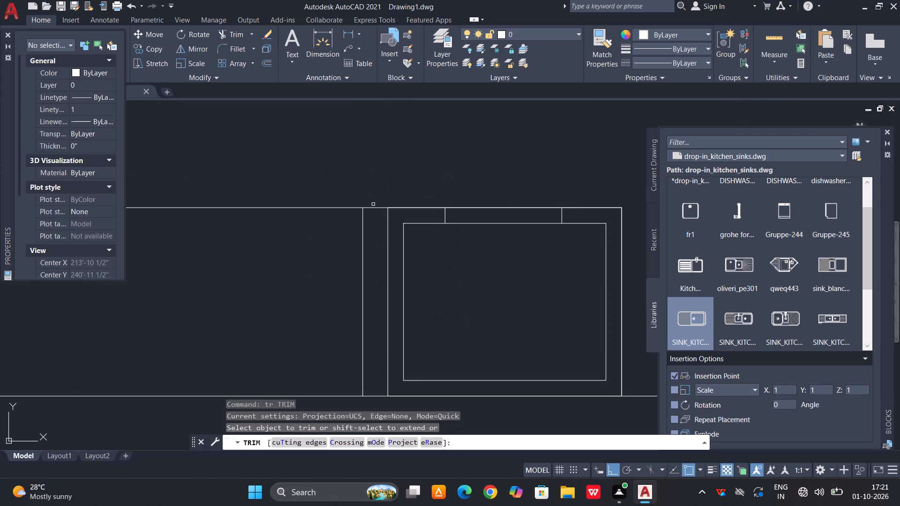
click(373, 208)
scroll(403, 188, down, 1)
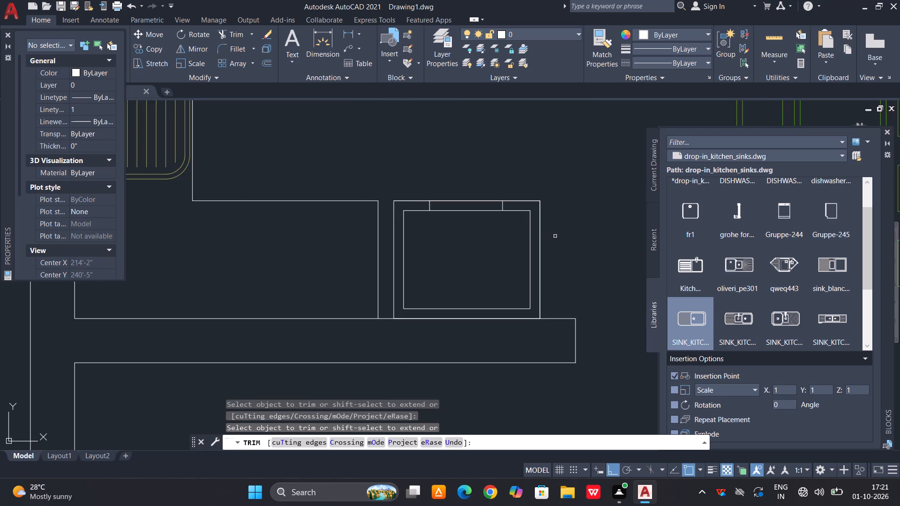
middle_drag(555, 236, 525, 249)
key(Escape)
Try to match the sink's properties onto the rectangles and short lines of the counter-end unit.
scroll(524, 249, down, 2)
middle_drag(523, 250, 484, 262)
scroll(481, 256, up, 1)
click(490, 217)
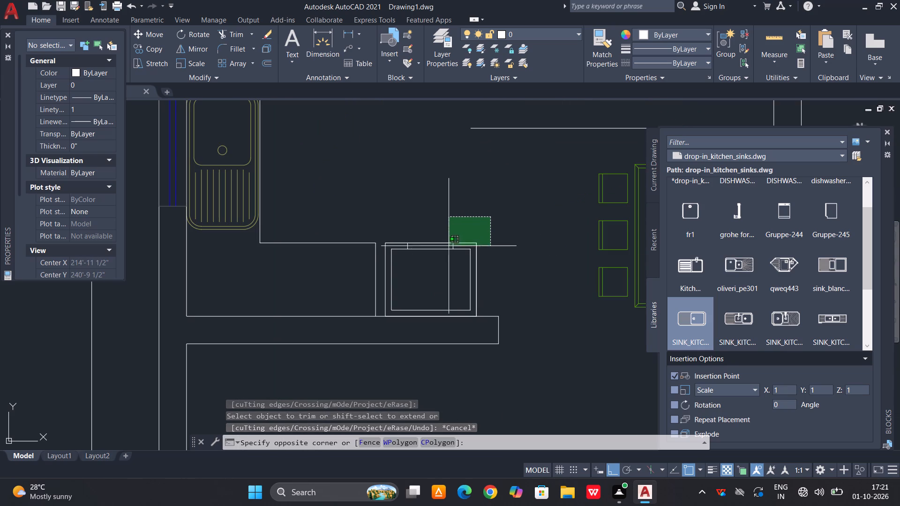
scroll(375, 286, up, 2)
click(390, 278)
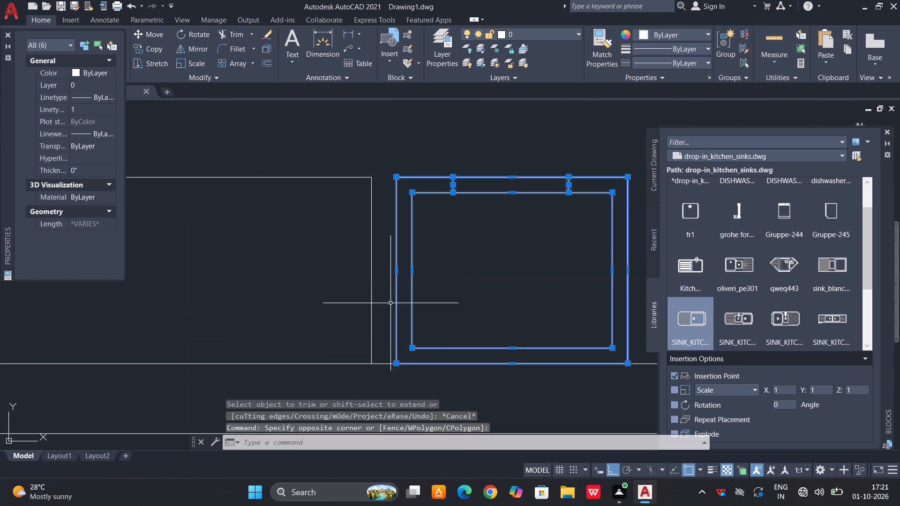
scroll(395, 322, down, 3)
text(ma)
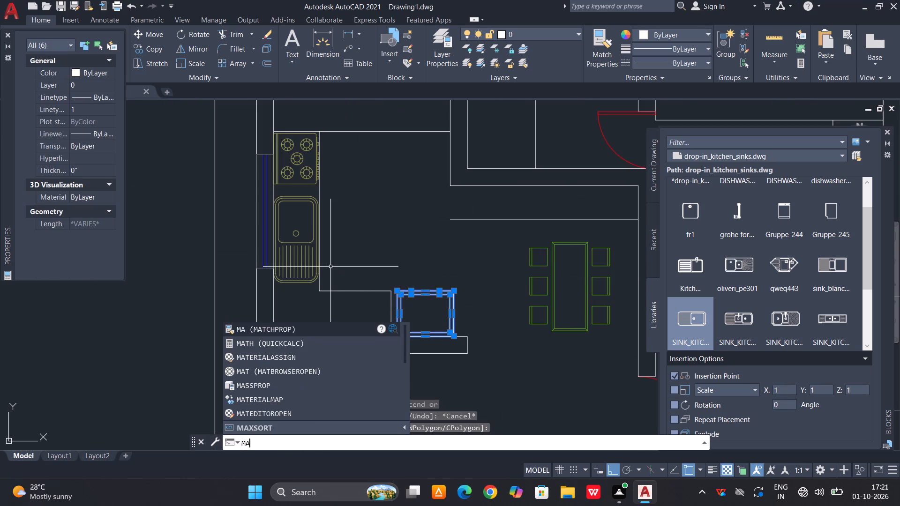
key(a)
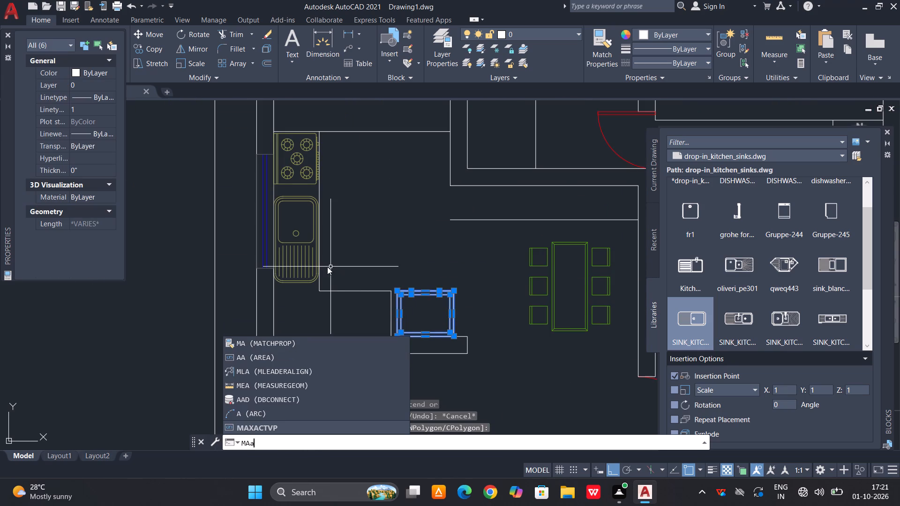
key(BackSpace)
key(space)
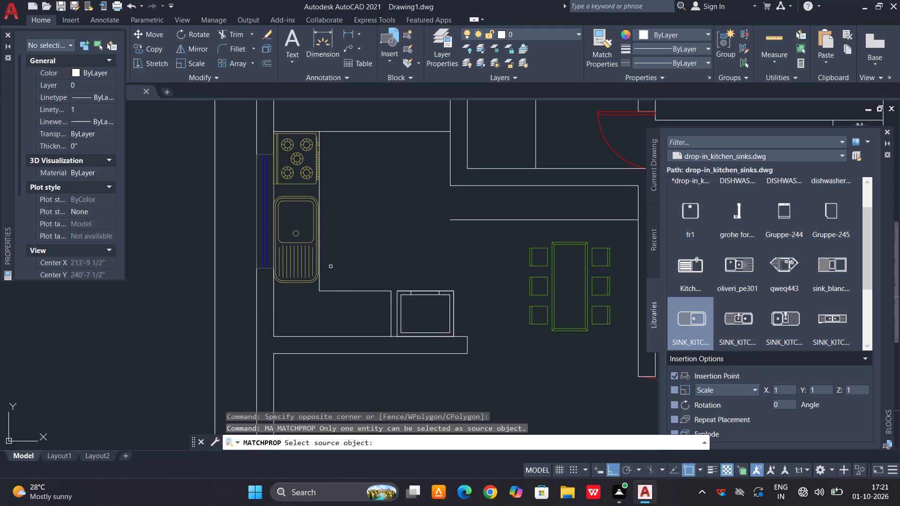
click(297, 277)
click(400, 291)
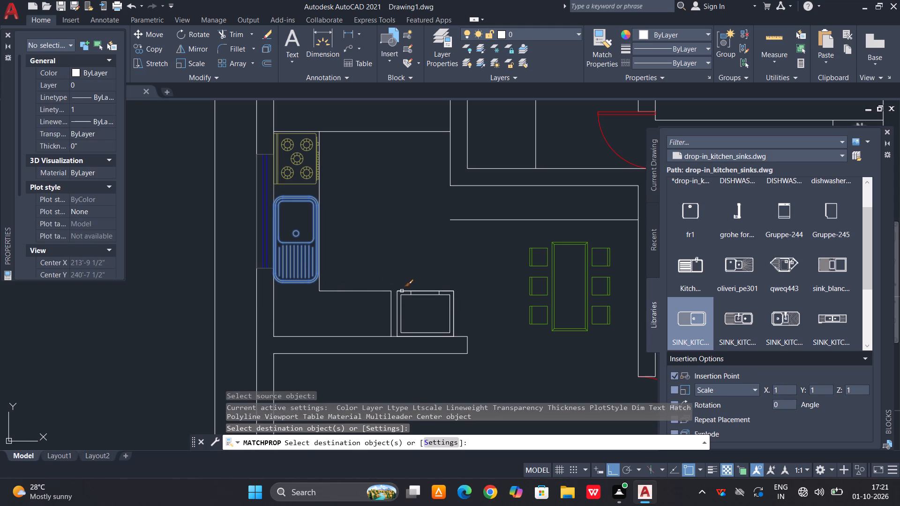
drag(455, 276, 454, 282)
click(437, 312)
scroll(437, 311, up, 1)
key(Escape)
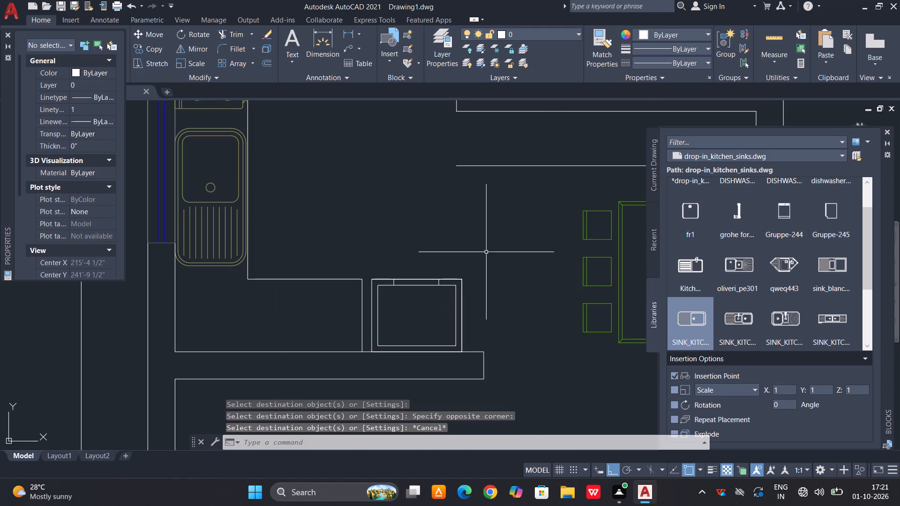
Set the colour of the whole counter-end unit, both rectangles and the short lines, to Color 53.
drag(488, 241, 479, 249)
click(370, 301)
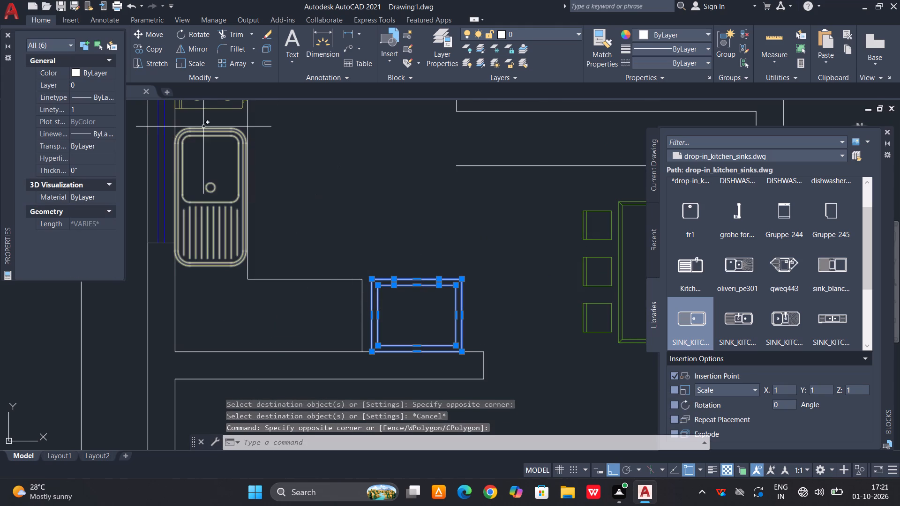
click(114, 73)
click(113, 73)
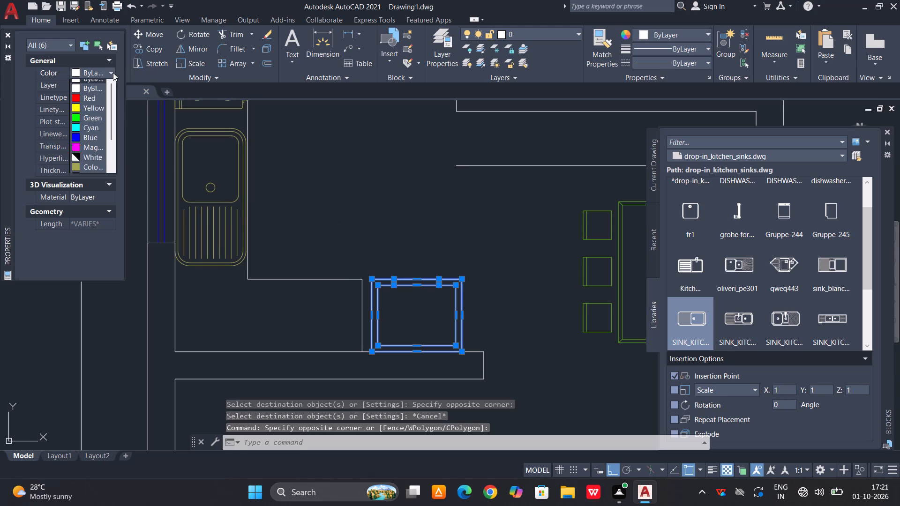
click(91, 169)
key(Escape)
Look through the blocks in the drop-in_kitchen_sinks.dwg library for another usable fixture.
scroll(249, 226, down, 1)
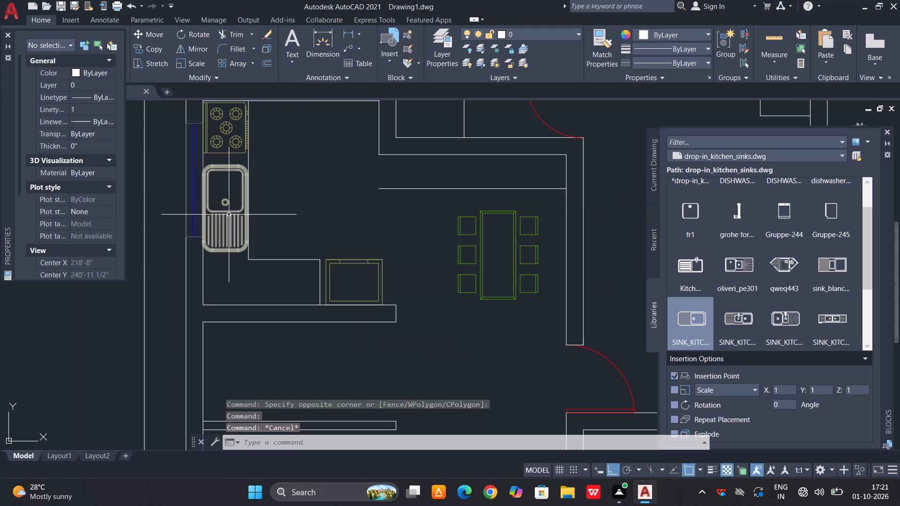
middle_drag(305, 234, 257, 262)
scroll(420, 207, down, 1)
middle_drag(419, 253, 381, 240)
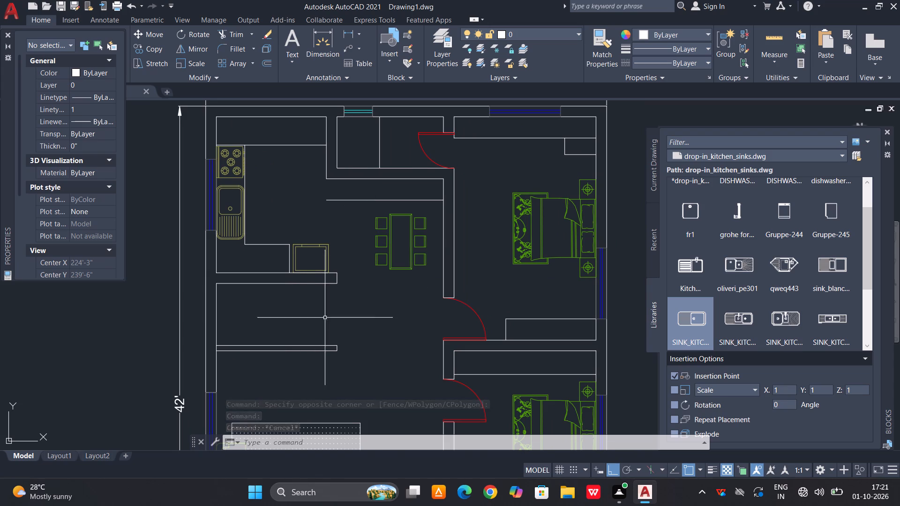
scroll(755, 272, down, 3)
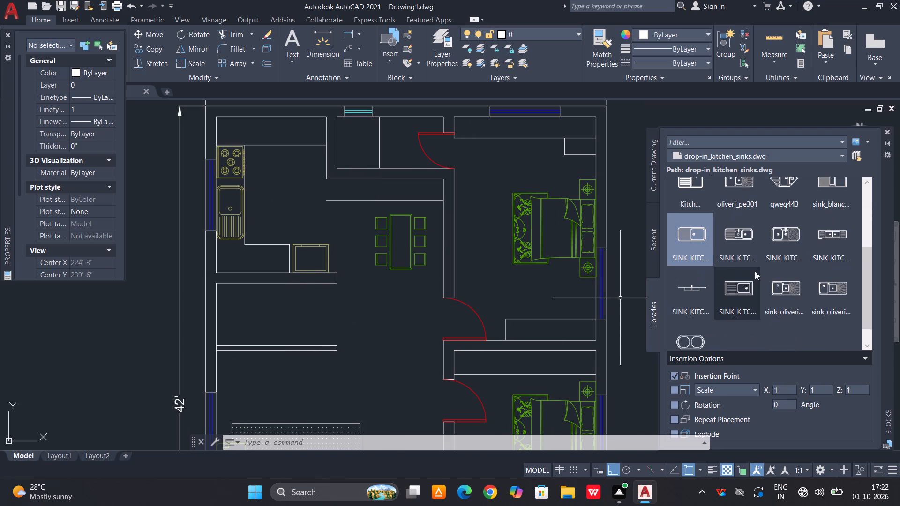
scroll(755, 271, down, 1)
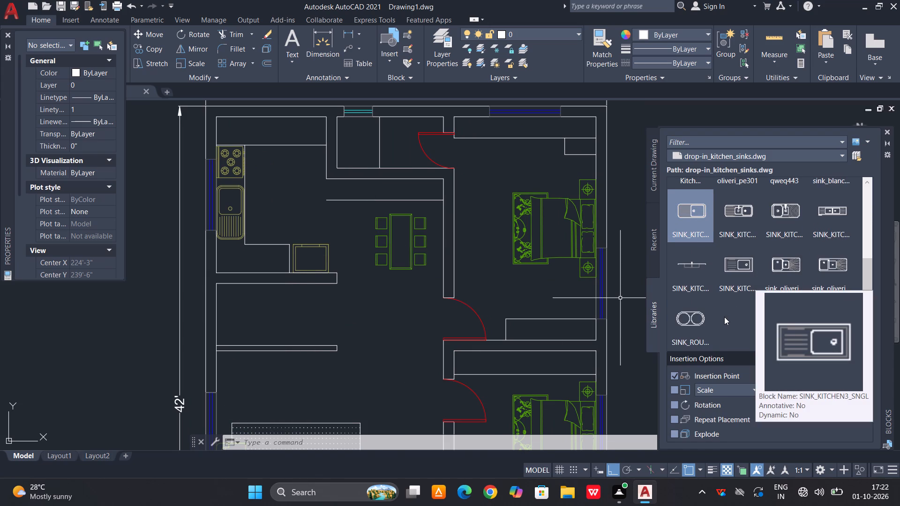
scroll(724, 317, down, 1)
scroll(732, 247, up, 3)
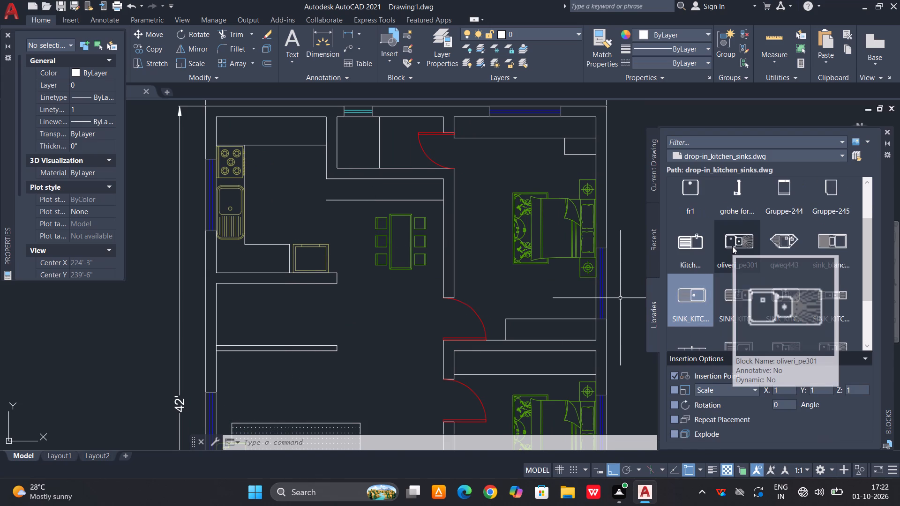
scroll(733, 232, up, 2)
scroll(735, 230, down, 2)
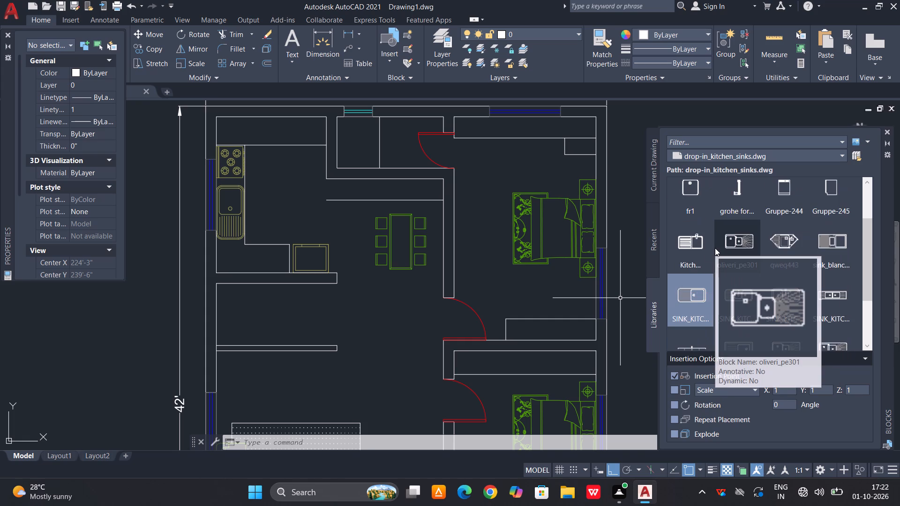
scroll(658, 264, down, 1)
Load toilet_all_views.dwg from the Downloads folder as the block library.
click(860, 160)
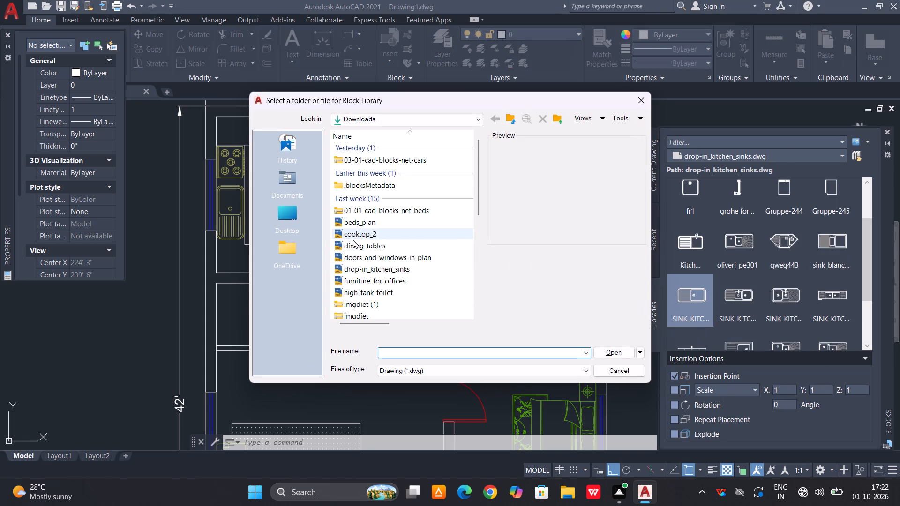
click(352, 292)
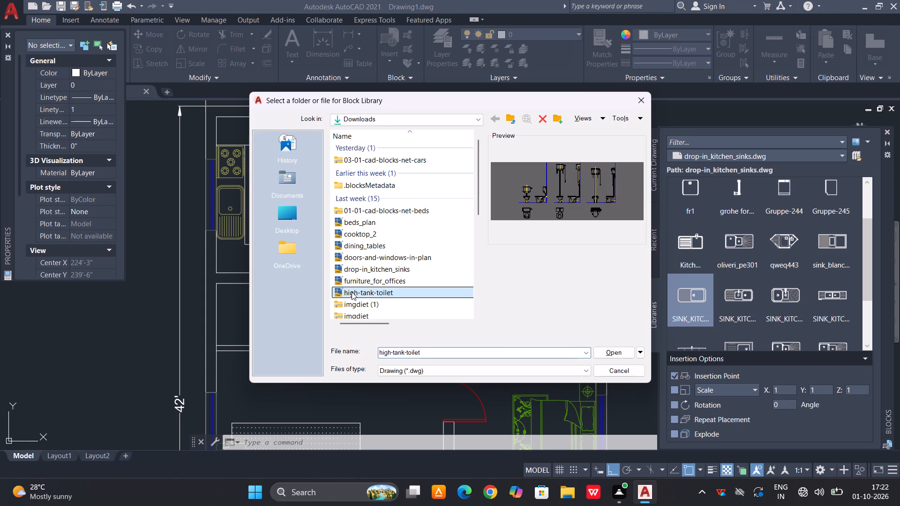
scroll(364, 206, down, 1)
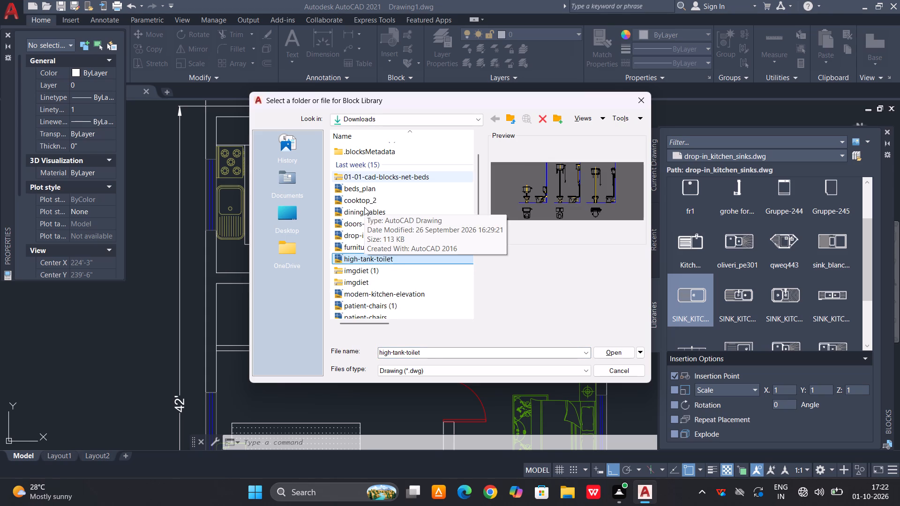
scroll(363, 218, down, 1)
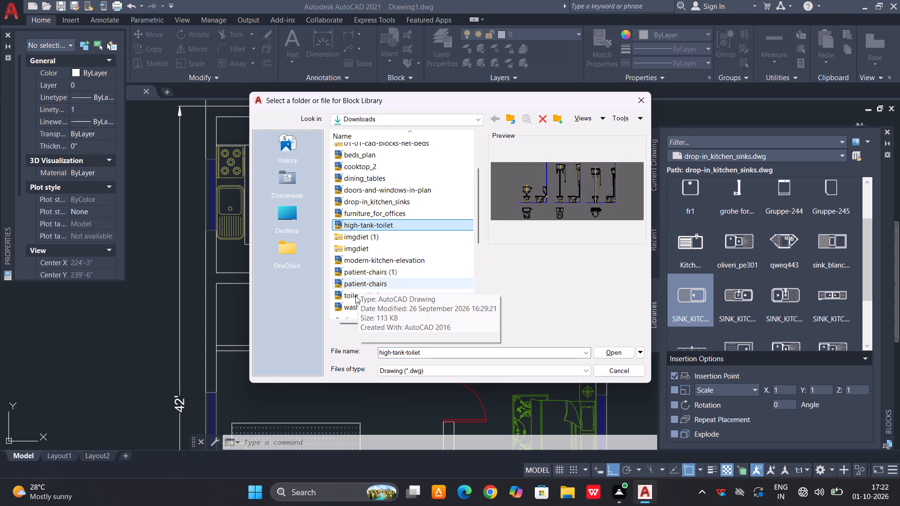
click(355, 296)
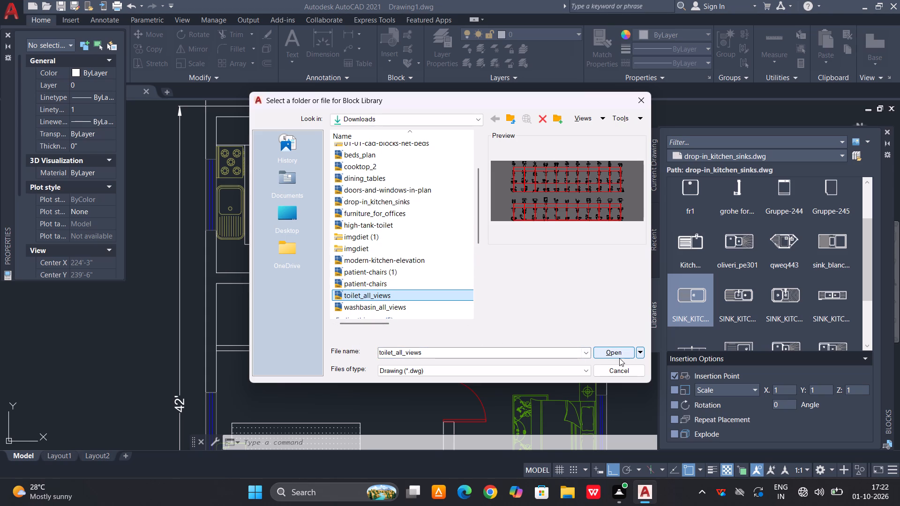
click(618, 351)
scroll(396, 314, down, 3)
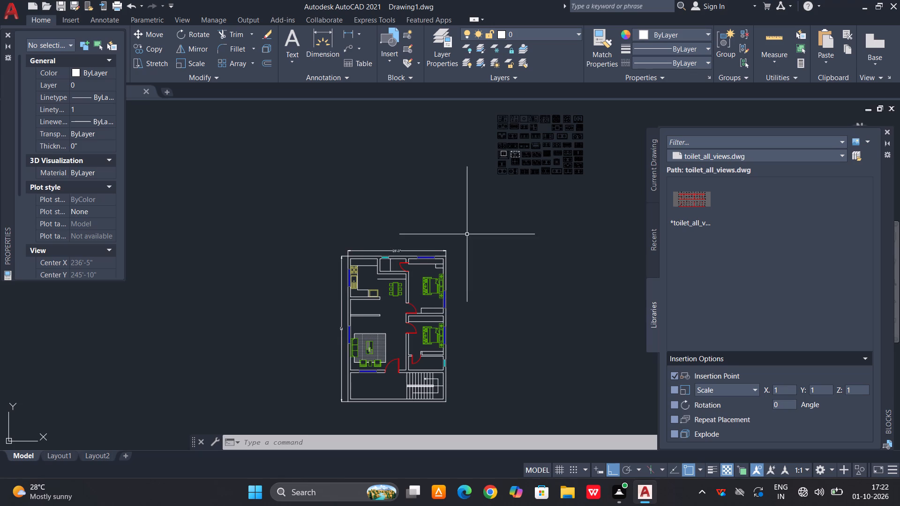
Delete the whole sheet of exploded kitchen sink drawings lying above the floor plan.
middle_drag(471, 212, 450, 233)
drag(588, 113, 583, 119)
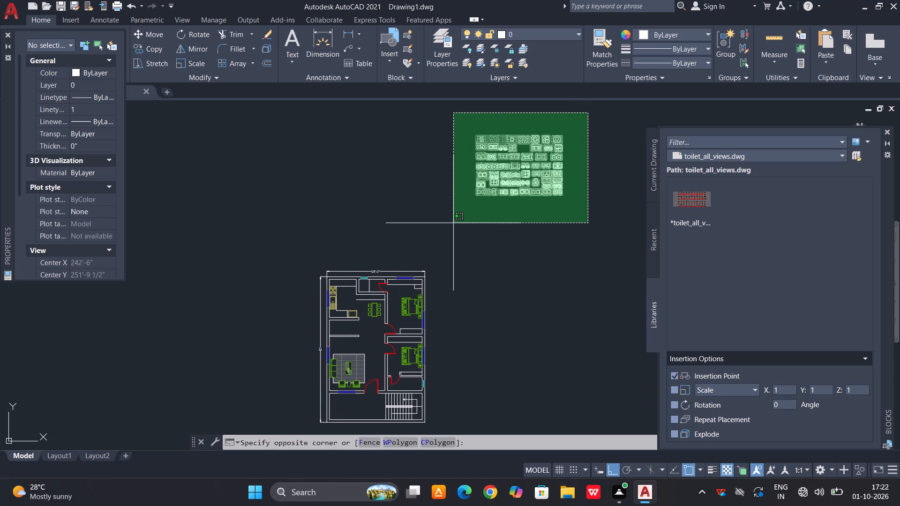
click(453, 223)
key(Delete)
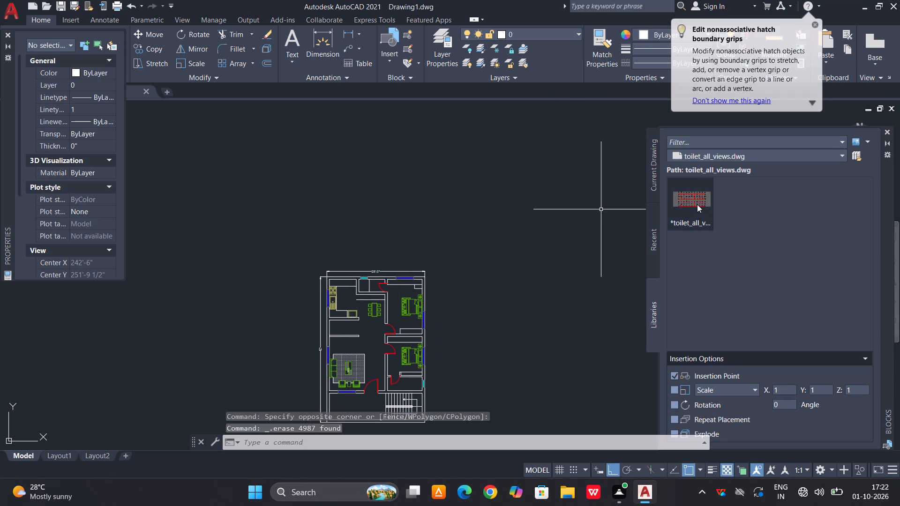
Insert the toilet_all_views block from the library above the floor plan and explode it into separate drawings.
drag(697, 204, 460, 197)
scroll(532, 238, down, 2)
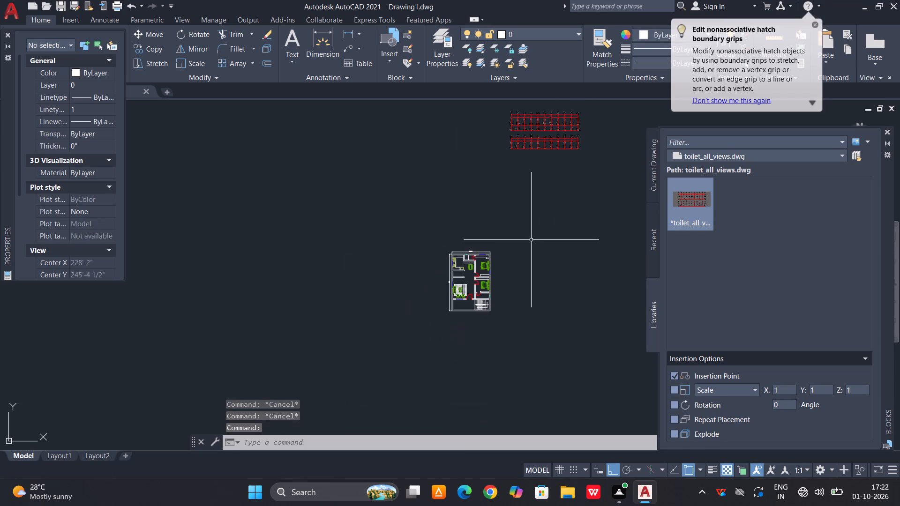
scroll(531, 240, down, 1)
scroll(531, 163, up, 3)
scroll(537, 218, up, 2)
middle_drag(526, 222, 397, 251)
scroll(330, 266, down, 1)
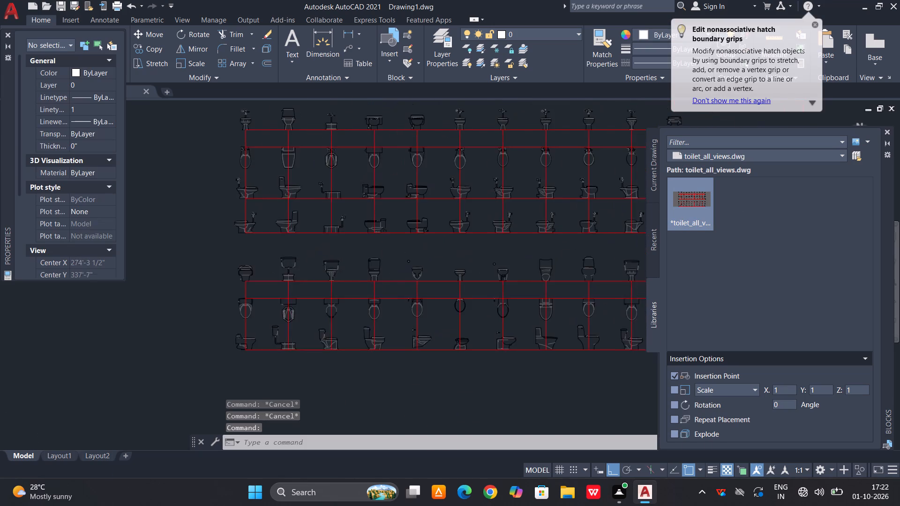
scroll(330, 266, down, 1)
drag(499, 184, 490, 188)
click(276, 315)
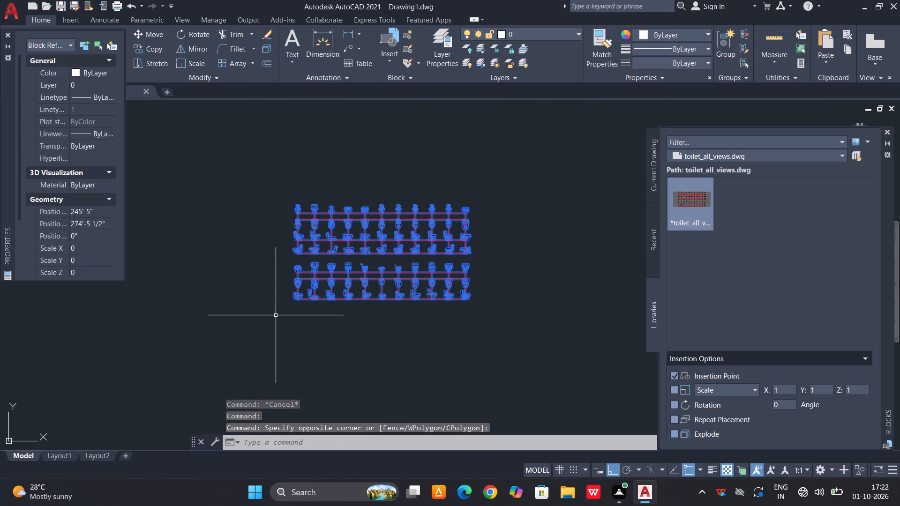
text(x)
key(space)
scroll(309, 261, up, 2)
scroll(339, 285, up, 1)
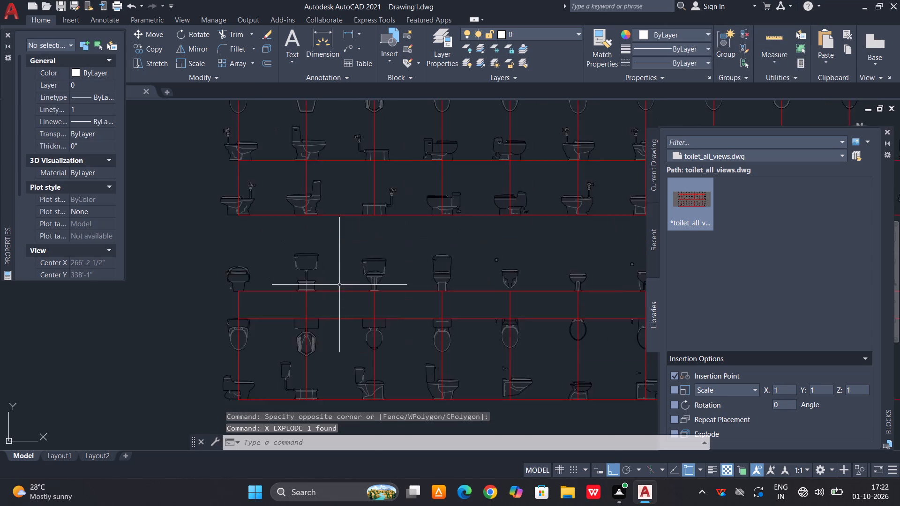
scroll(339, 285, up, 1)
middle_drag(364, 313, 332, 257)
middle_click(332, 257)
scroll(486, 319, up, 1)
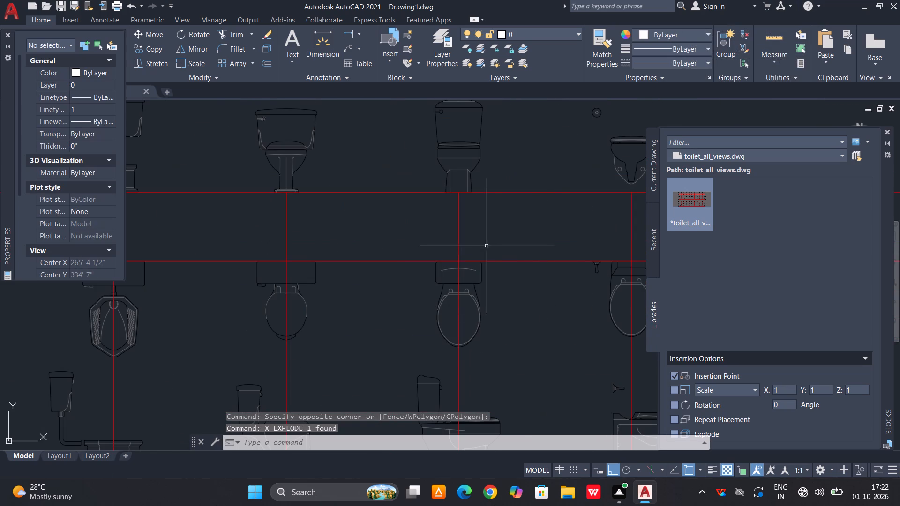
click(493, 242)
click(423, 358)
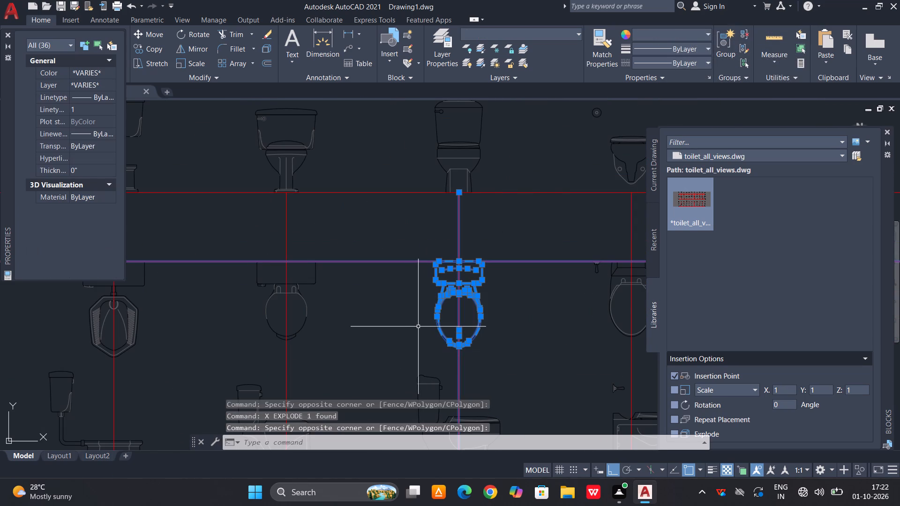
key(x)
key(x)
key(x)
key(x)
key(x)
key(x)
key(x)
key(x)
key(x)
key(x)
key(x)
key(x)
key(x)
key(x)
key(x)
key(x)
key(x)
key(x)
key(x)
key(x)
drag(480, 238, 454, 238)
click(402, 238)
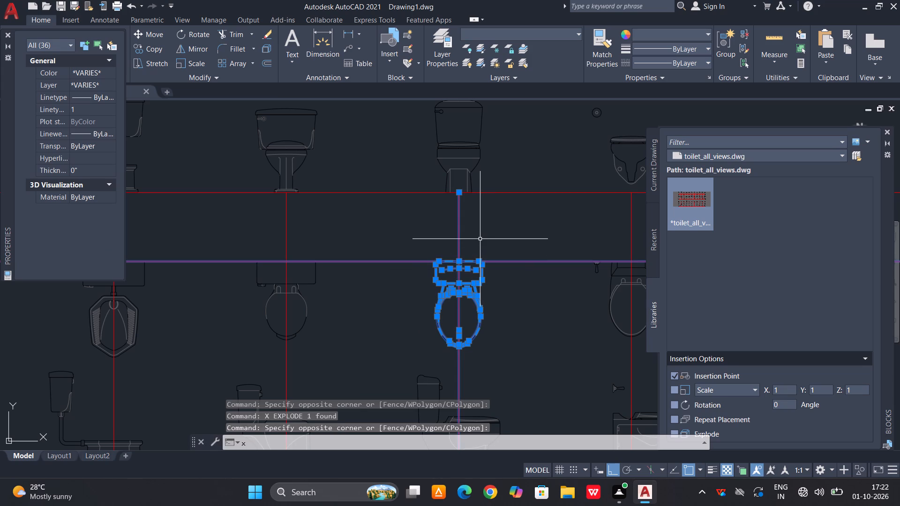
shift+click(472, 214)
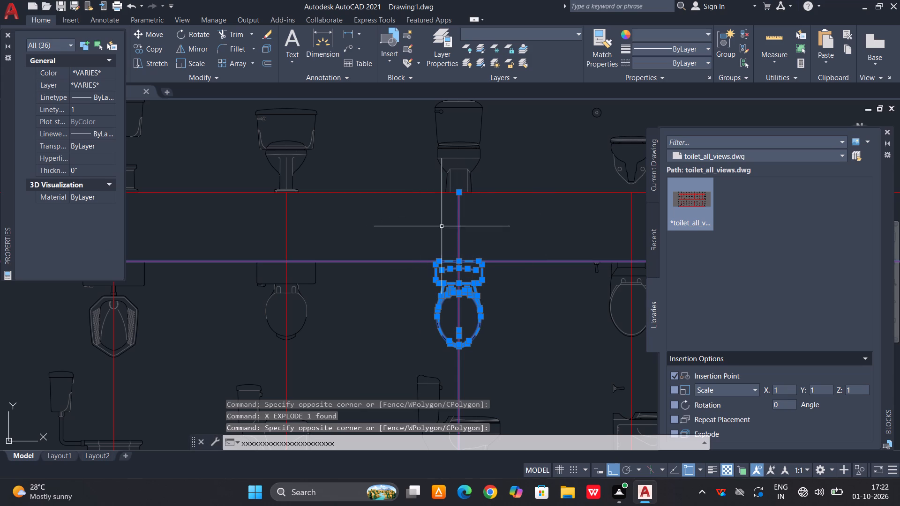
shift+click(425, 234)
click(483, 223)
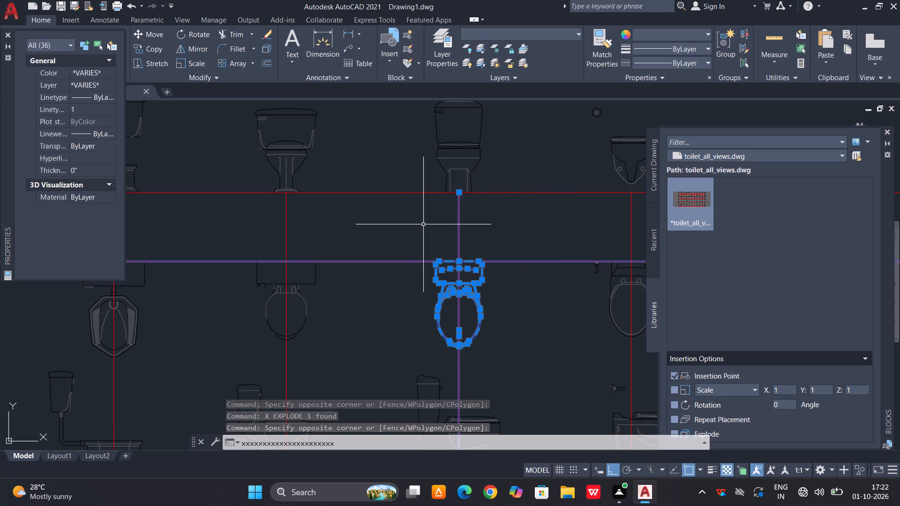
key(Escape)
Move the plan view of the rounded-tank toilet, without the red guide lines, from the sheet to just above the floor plan's width dimension.
click(505, 245)
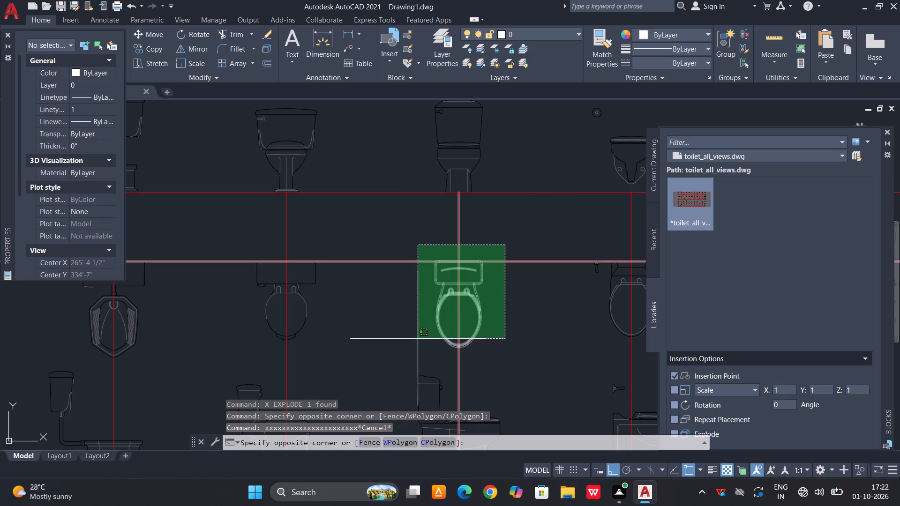
click(418, 350)
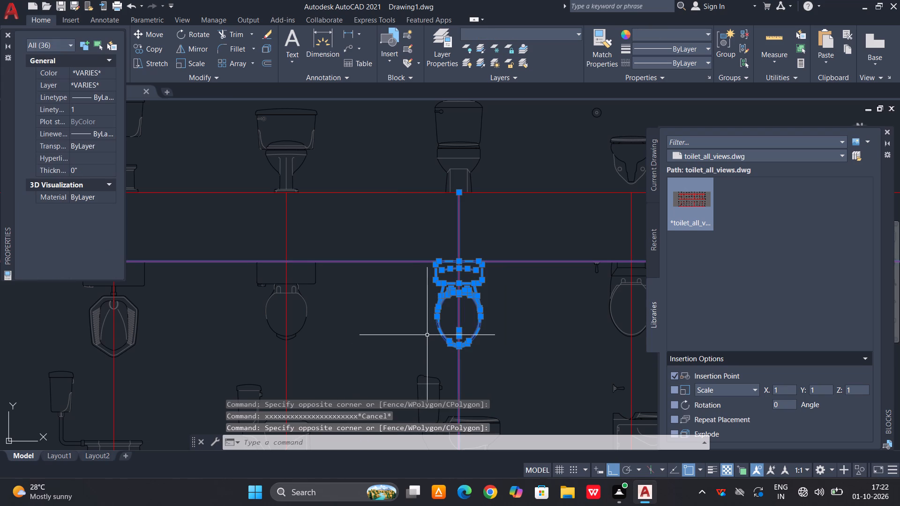
shift+double_click(468, 239)
shift+click(448, 238)
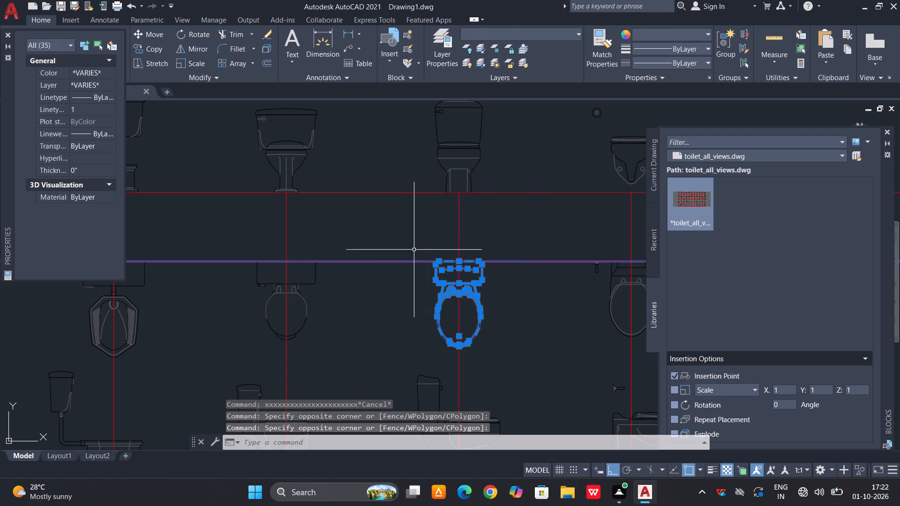
shift+click(413, 250)
shift+click(359, 286)
scroll(469, 288, up, 2)
key(m)
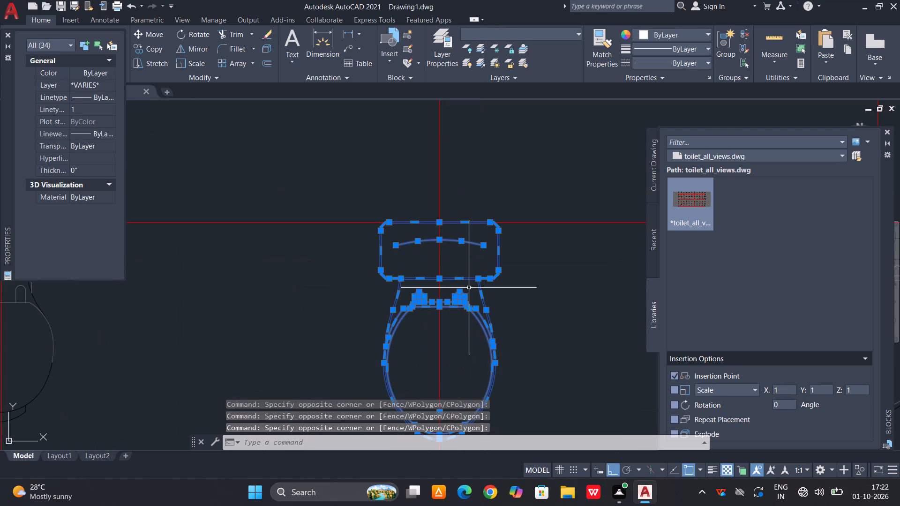
key(space)
click(438, 224)
scroll(467, 211, down, 1)
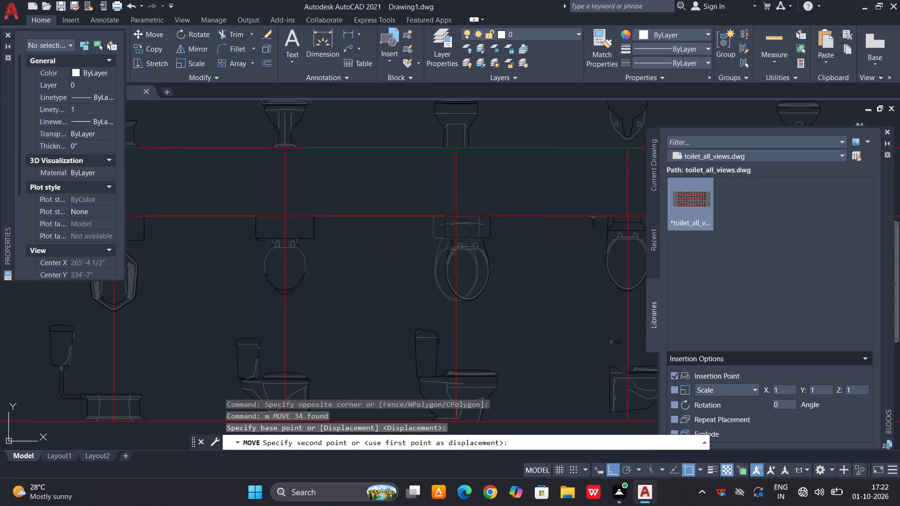
scroll(468, 211, down, 4)
scroll(423, 254, down, 2)
key(F8)
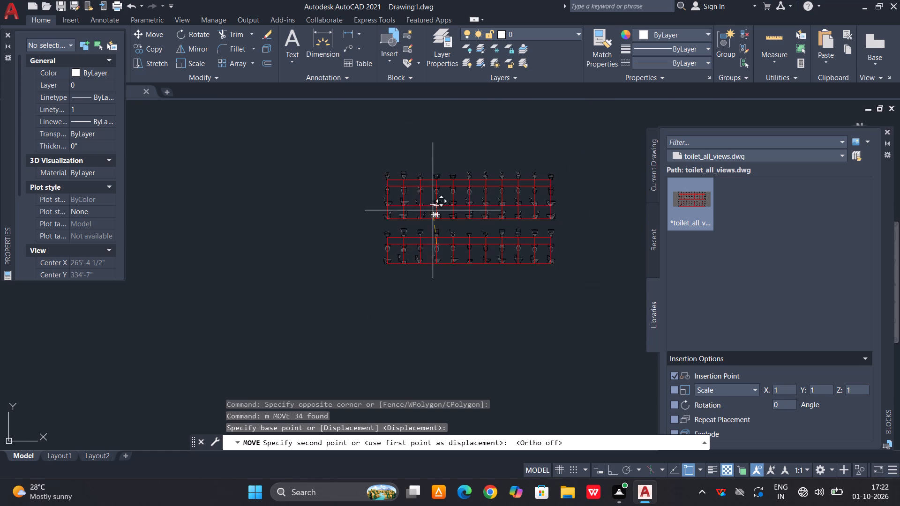
scroll(431, 210, down, 1)
scroll(398, 274, down, 2)
scroll(375, 318, up, 4)
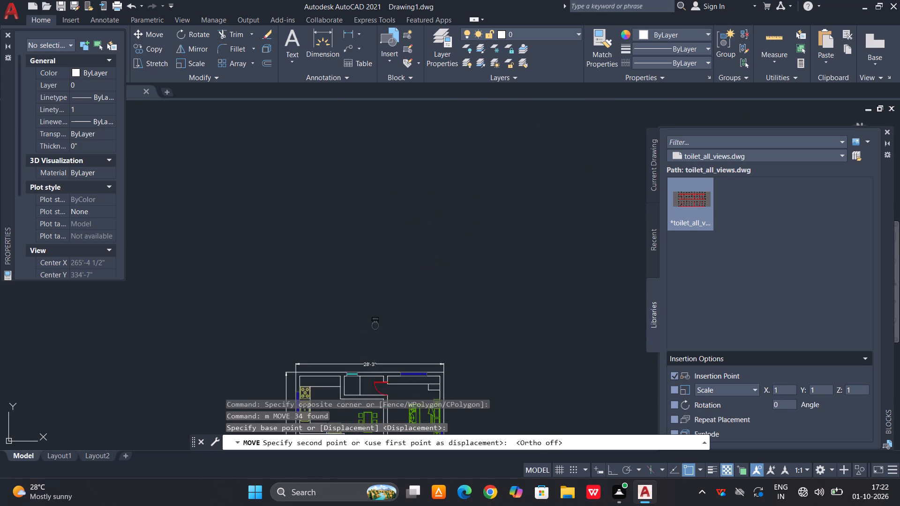
scroll(375, 318, up, 1)
middle_drag(363, 282, 398, 249)
scroll(352, 328, up, 1)
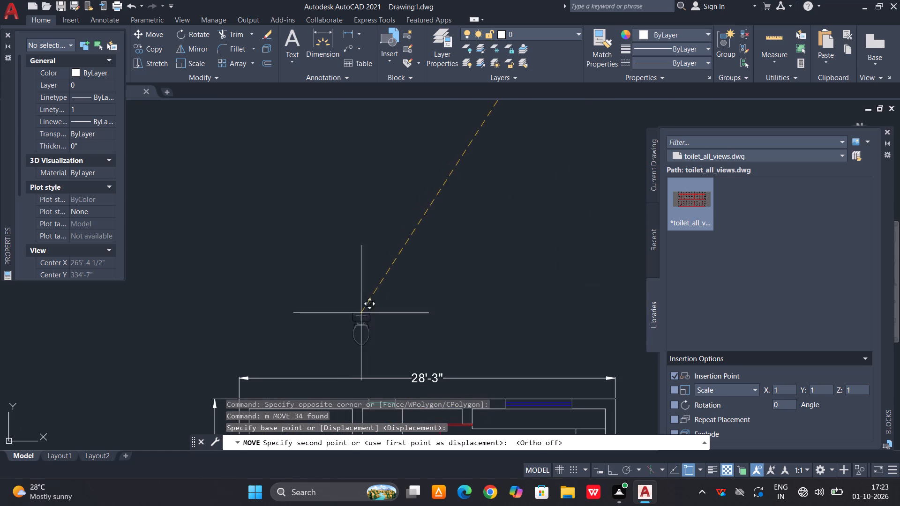
click(372, 299)
Set the colour of all the moved toilet's linework to Cyan.
click(396, 282)
click(330, 356)
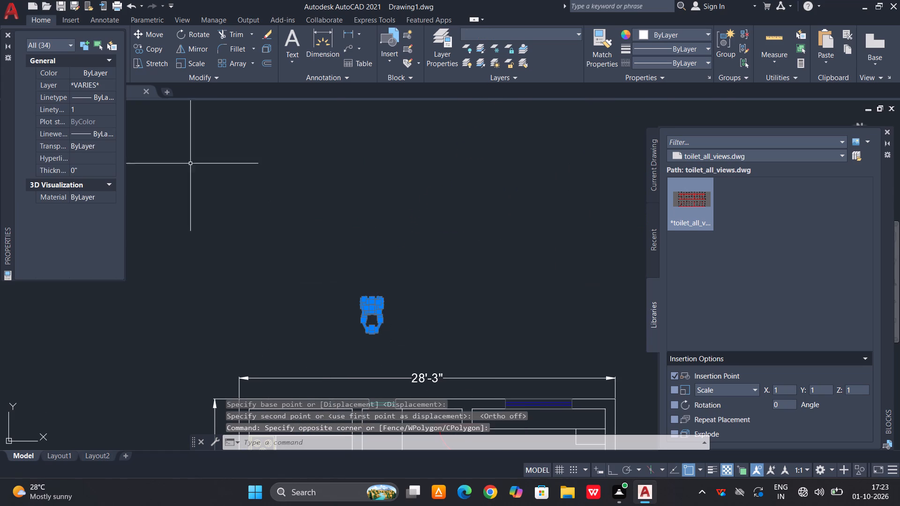
click(116, 72)
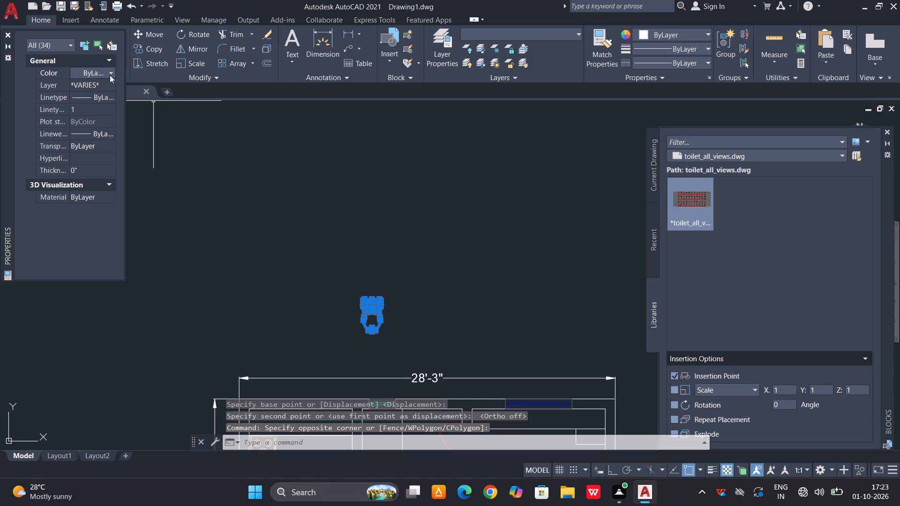
click(109, 74)
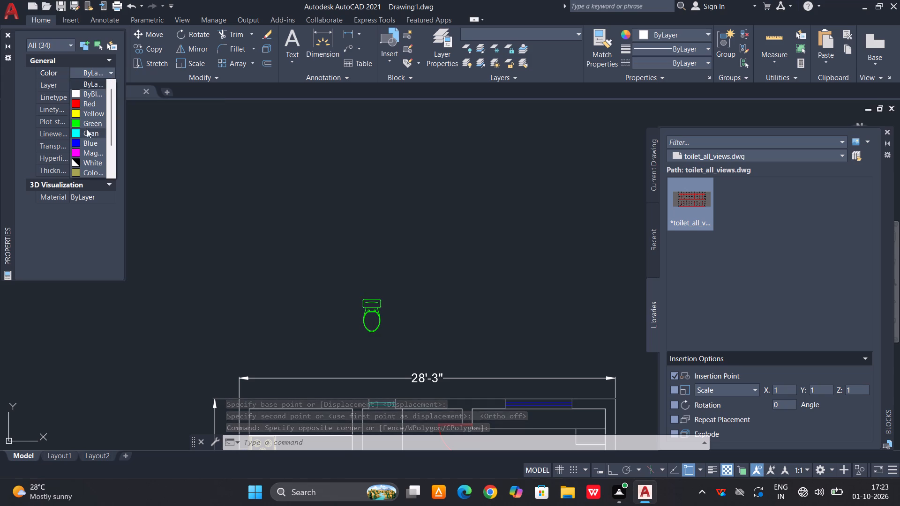
click(87, 131)
middle_drag(225, 235, 236, 212)
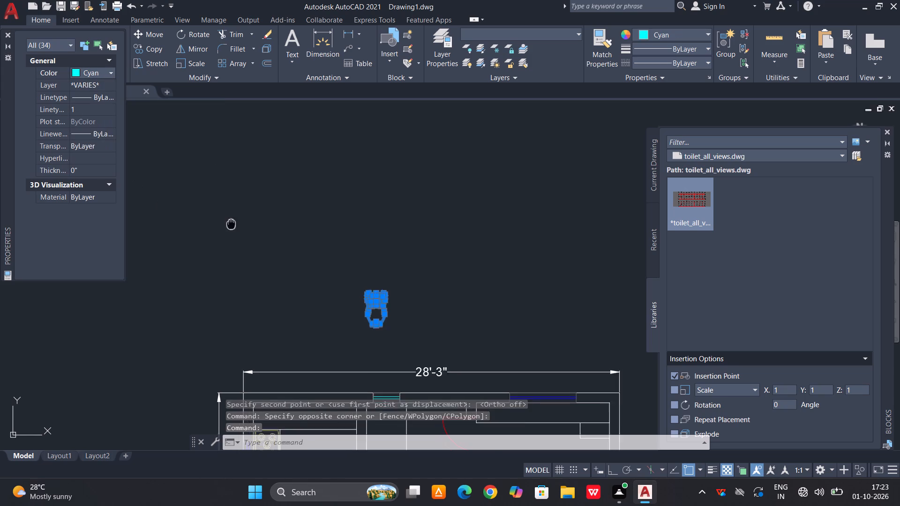
middle_drag(236, 212, 257, 160)
scroll(390, 246, up, 3)
key(Escape)
Turn the cyan toilet linework into a block named pan.
click(491, 110)
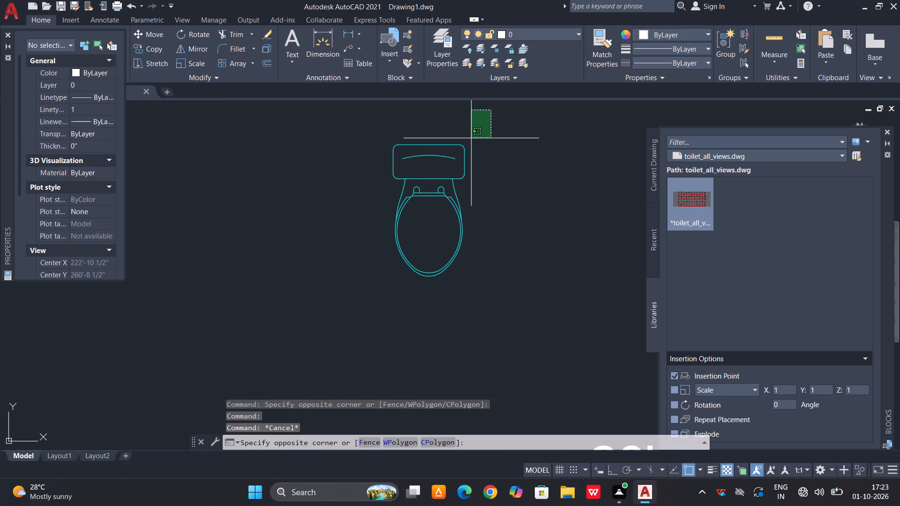
click(336, 305)
text(b p)
text(an)
click(496, 337)
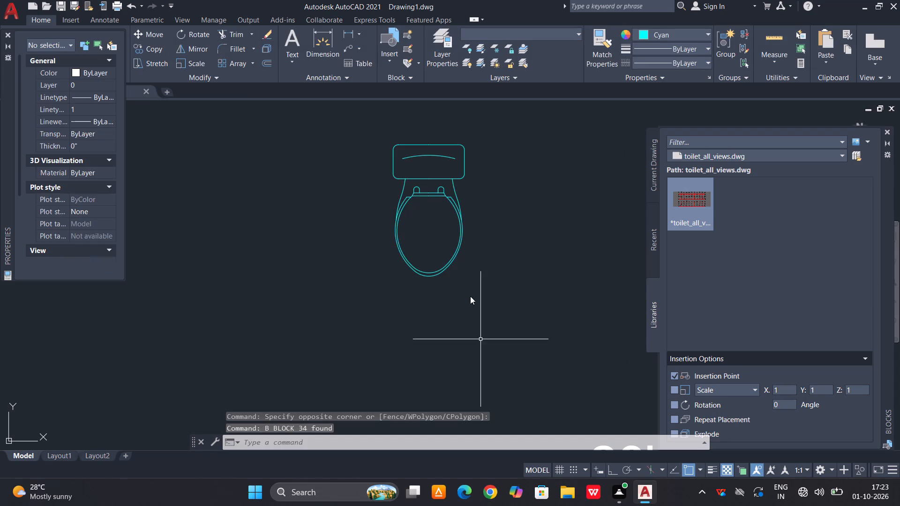
Move the toilet block by its tank's back midpoint onto the inner wall face below the cyan window in the bathroom beside the kitchen.
click(478, 124)
click(341, 327)
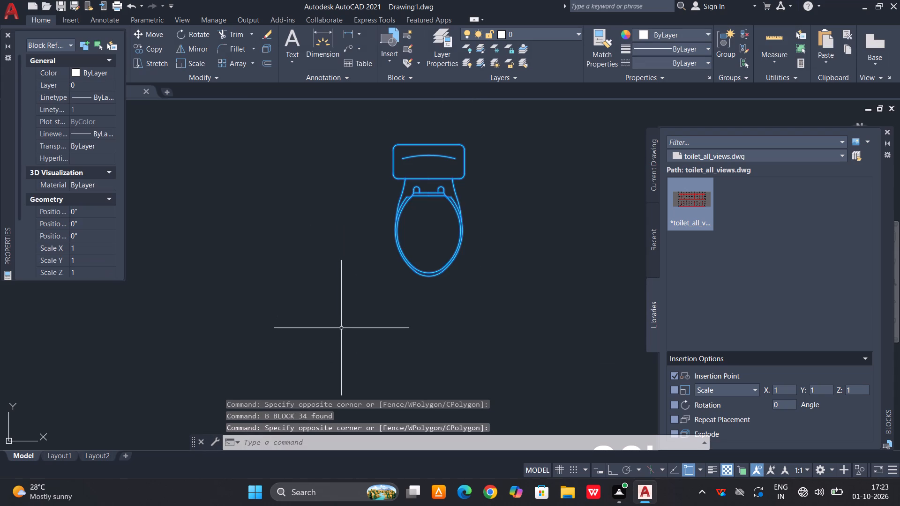
text(m)
key(space)
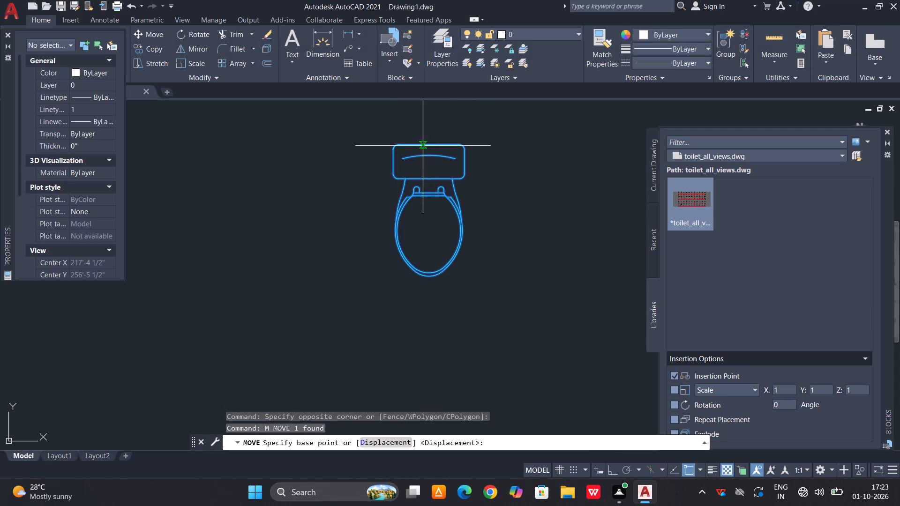
click(427, 147)
scroll(419, 170, down, 4)
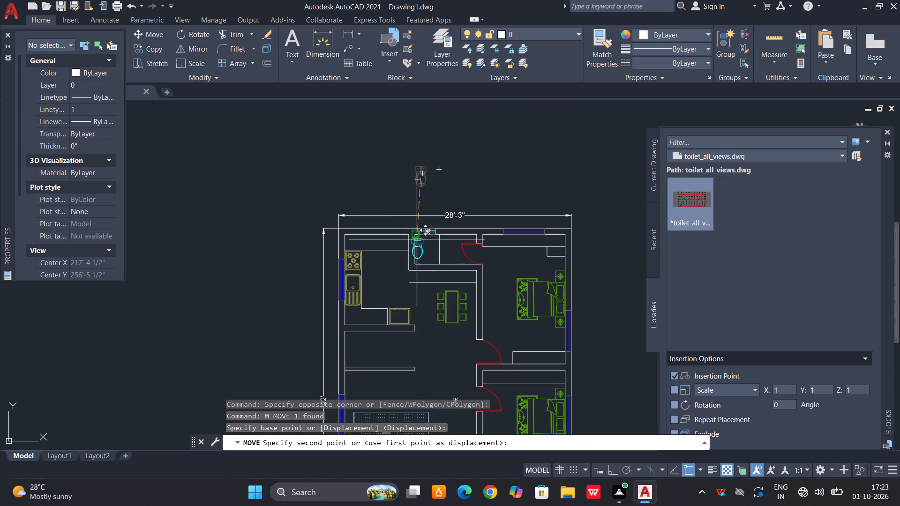
scroll(416, 240, up, 5)
click(454, 210)
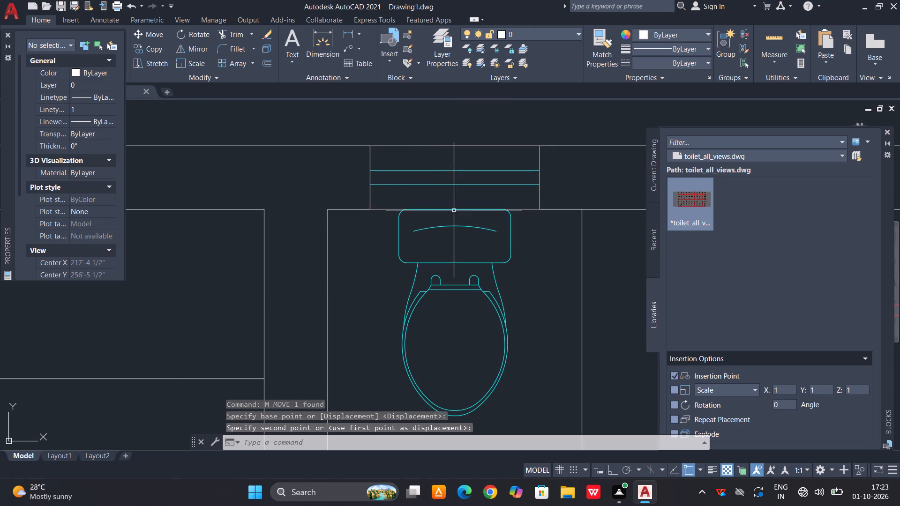
Scale the bathroom toilet block down slightly by eye about the midpoint of its tank's back edge.
scroll(463, 144, down, 3)
scroll(457, 224, down, 4)
scroll(447, 215, up, 3)
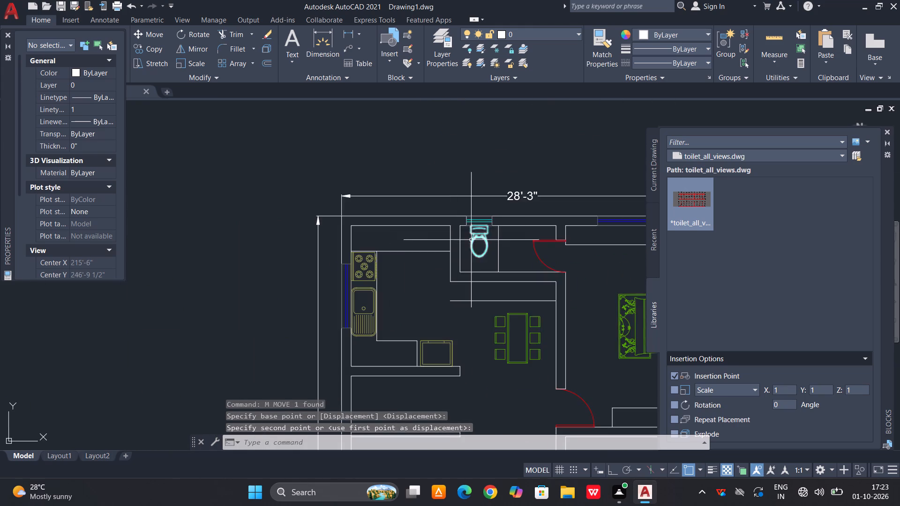
scroll(471, 240, up, 3)
key(Escape)
drag(517, 200, 512, 208)
click(480, 251)
text(sc)
key(space)
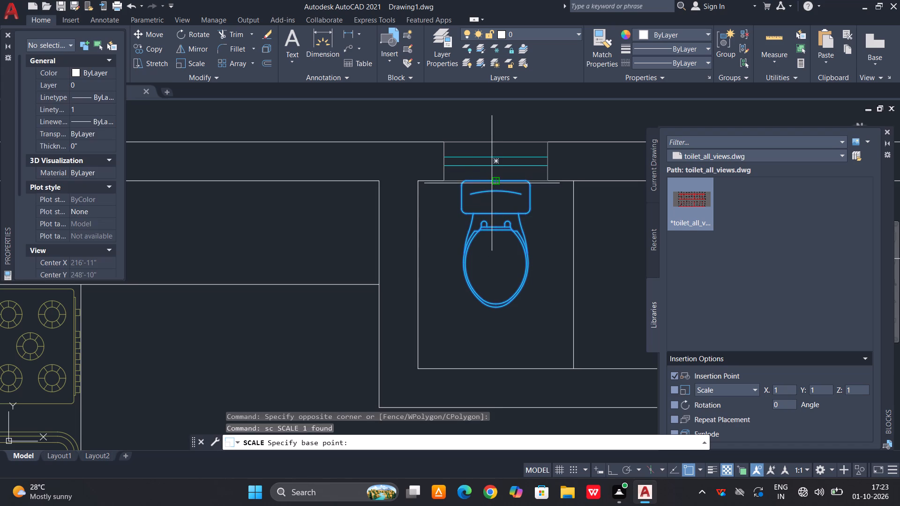
click(494, 183)
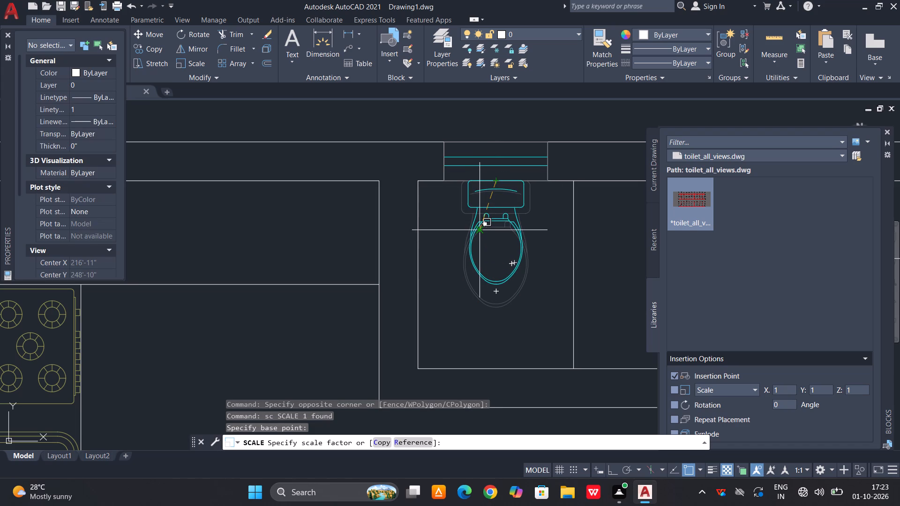
click(482, 230)
Erase the whole sheet of toilet library linework lying outside the floor plan.
scroll(433, 245, down, 4)
scroll(408, 290, down, 4)
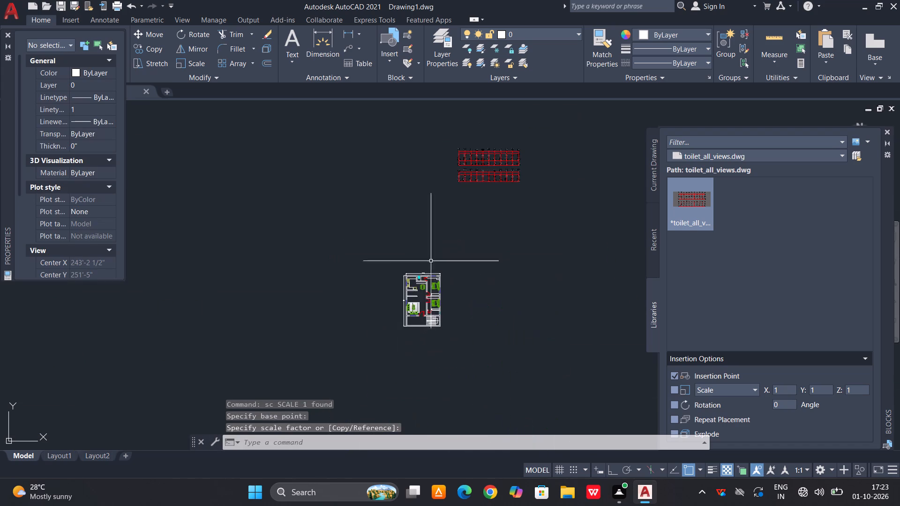
scroll(487, 161, up, 3)
scroll(460, 208, up, 4)
middle_click(401, 273)
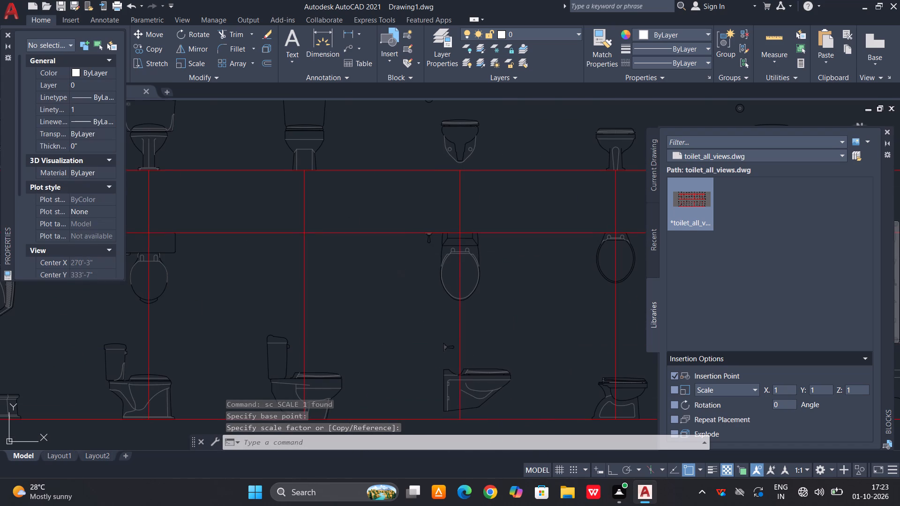
middle_drag(187, 293, 238, 224)
scroll(315, 324, up, 1)
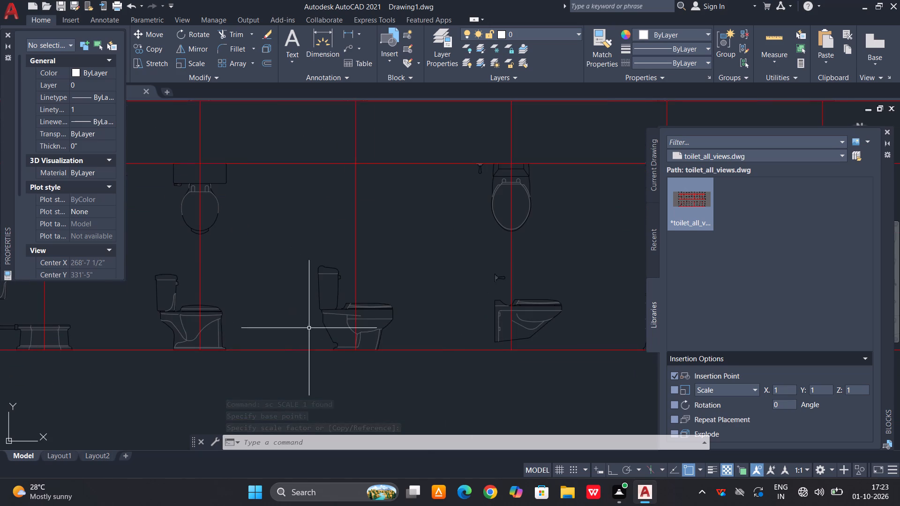
scroll(390, 302, up, 1)
scroll(332, 311, down, 3)
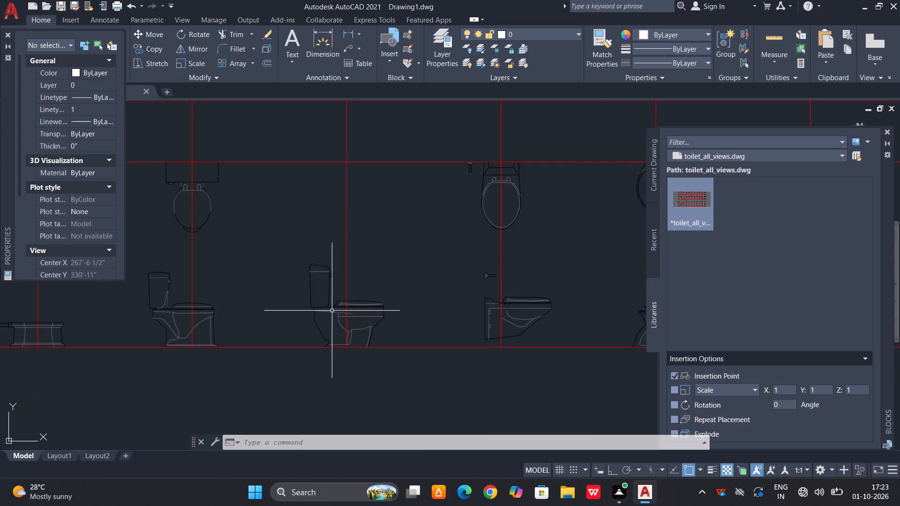
scroll(332, 310, down, 6)
drag(396, 214, 371, 275)
click(286, 341)
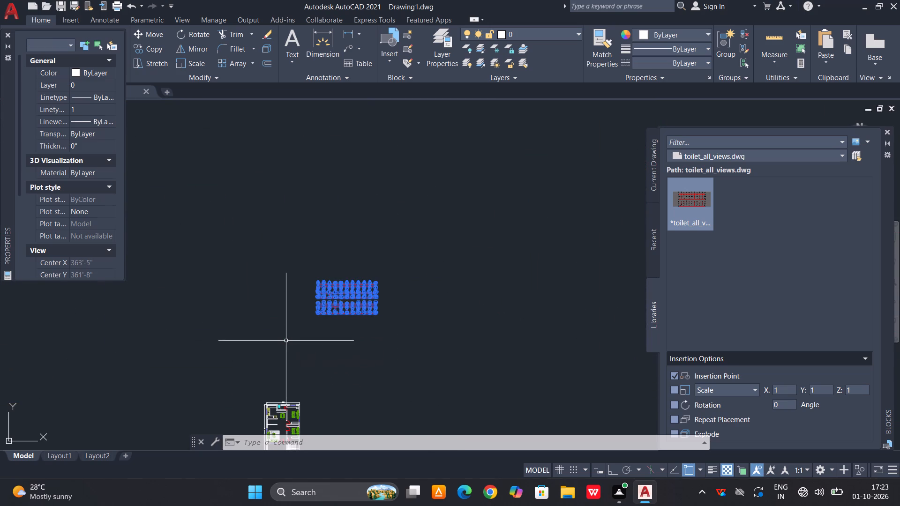
key(Delete)
Copy the cyan toilet block from the bathroom beside the kitchen to the empty space above the 28'-3" dimension.
middle_drag(394, 337, 459, 186)
scroll(320, 284, up, 3)
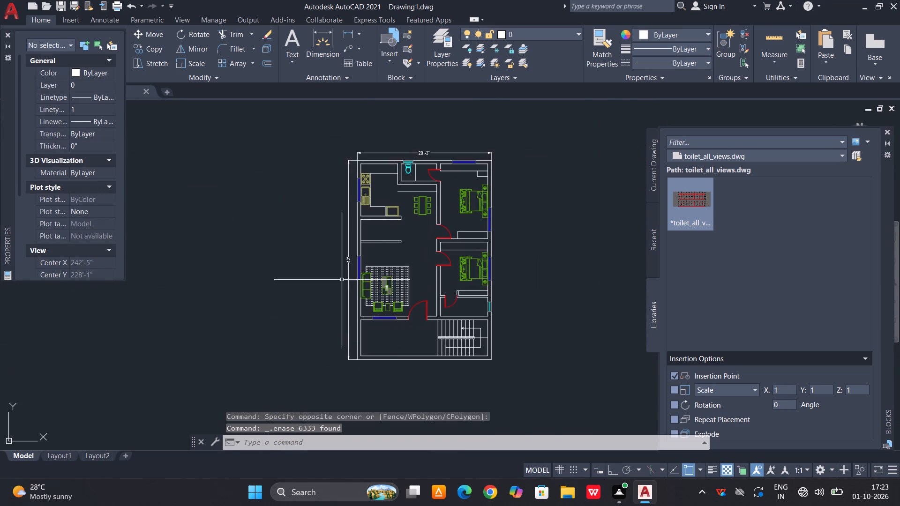
scroll(391, 264, up, 2)
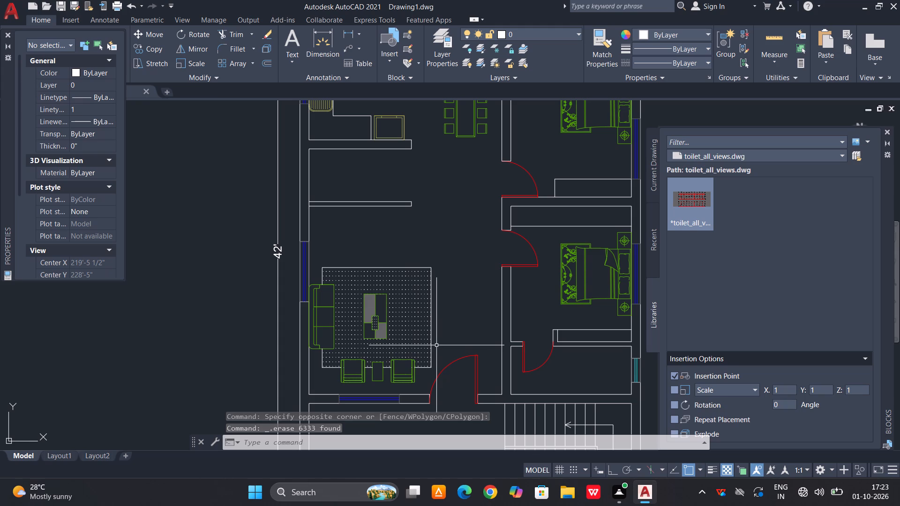
middle_drag(436, 345, 429, 351)
scroll(440, 268, down, 2)
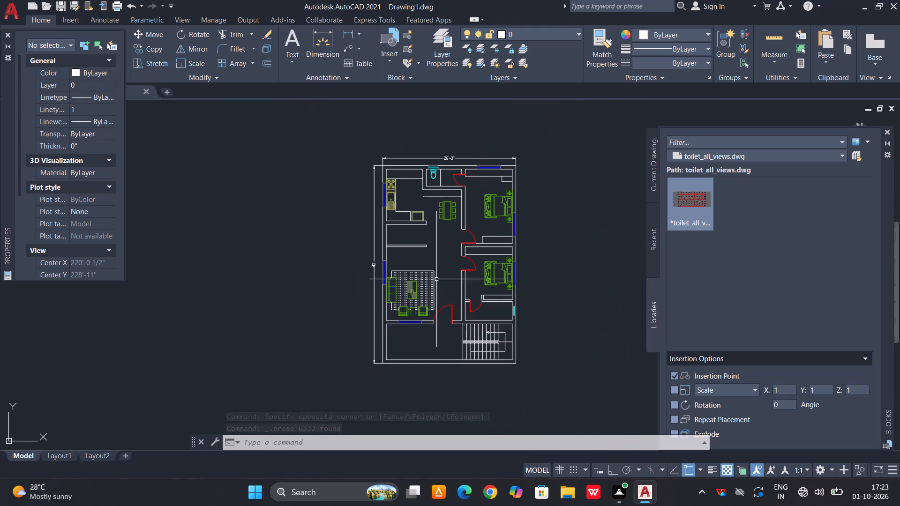
scroll(439, 346, up, 2)
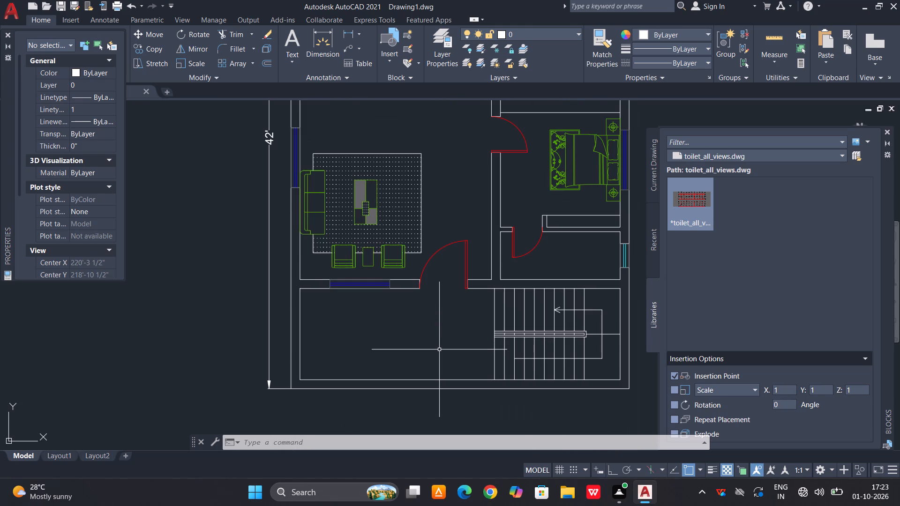
middle_drag(439, 349, 418, 394)
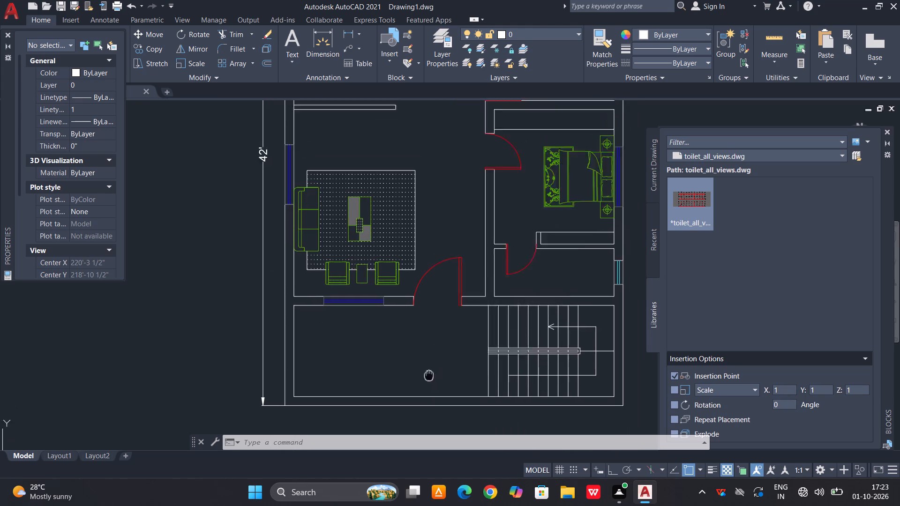
middle_drag(418, 394, 358, 499)
middle_drag(331, 348, 337, 505)
scroll(355, 287, up, 3)
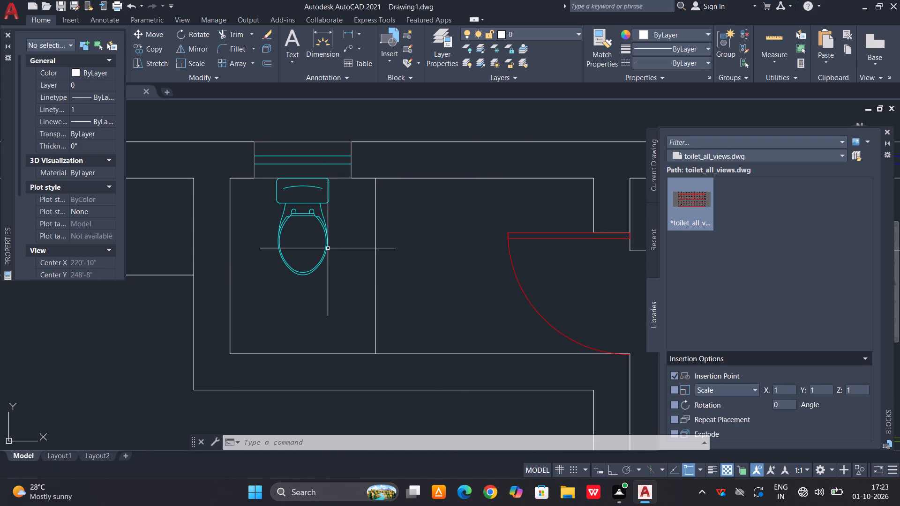
click(318, 214)
click(264, 283)
text(co)
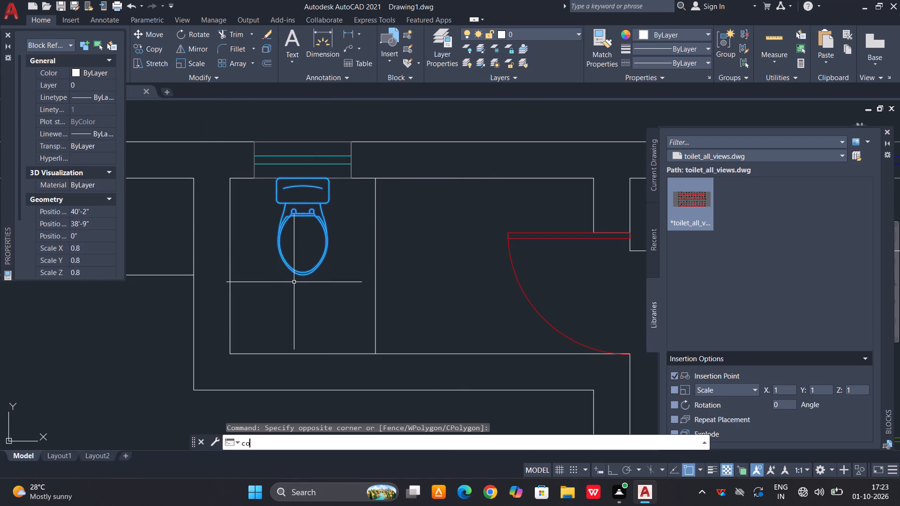
key(space)
click(307, 240)
scroll(252, 305, down, 2)
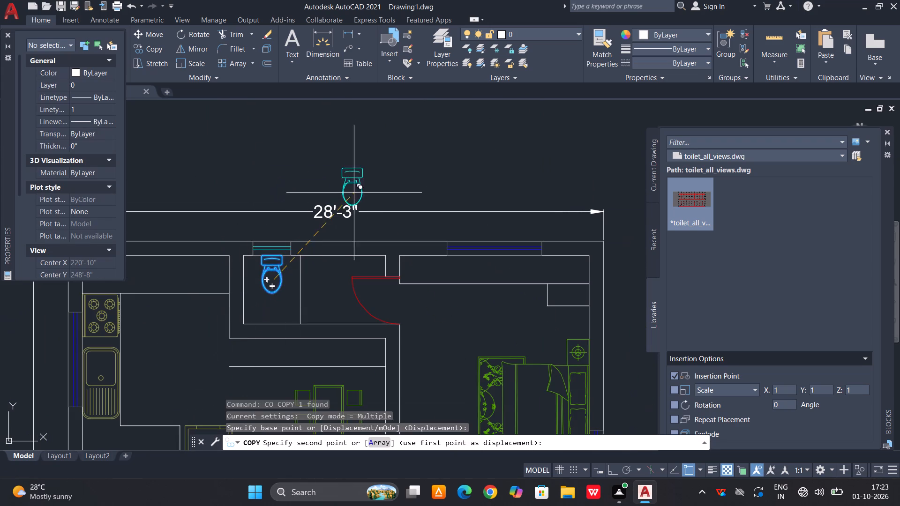
click(376, 156)
scroll(379, 142, up, 2)
key(Escape)
Mirror the copied toilet block across a horizontal line through its tank with Ortho on, keeping the source.
click(420, 112)
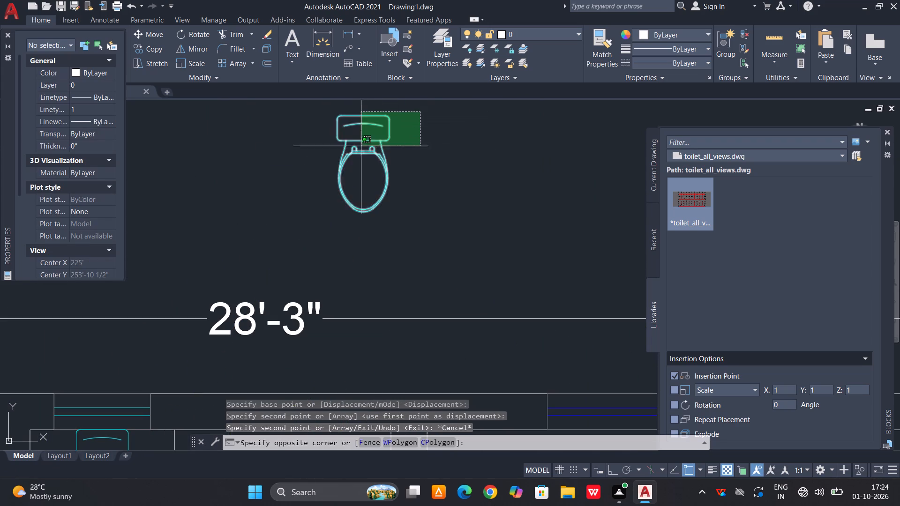
click(301, 242)
text(mi)
key(space)
scroll(350, 217, down, 2)
click(362, 183)
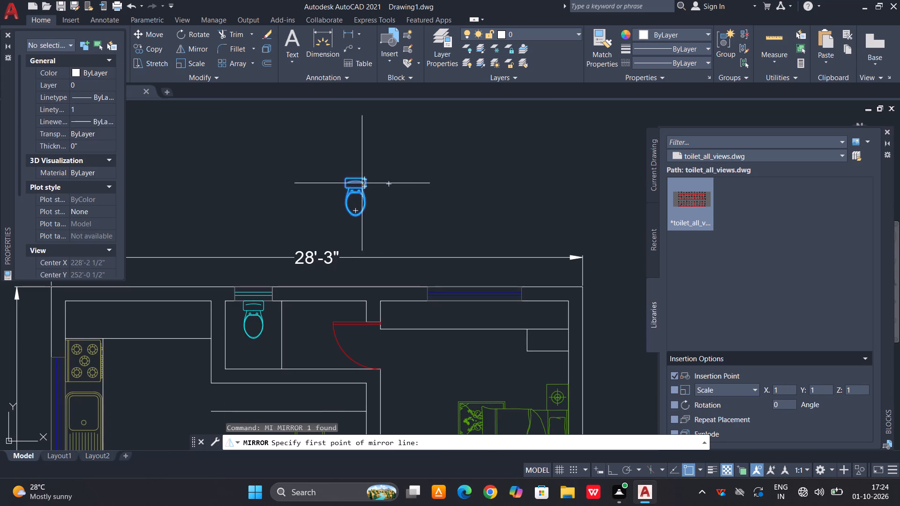
key(F8)
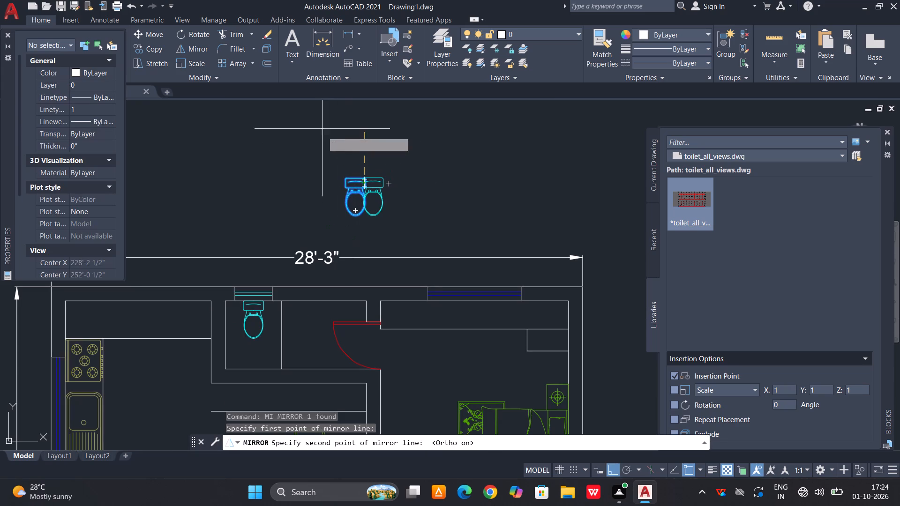
click(270, 157)
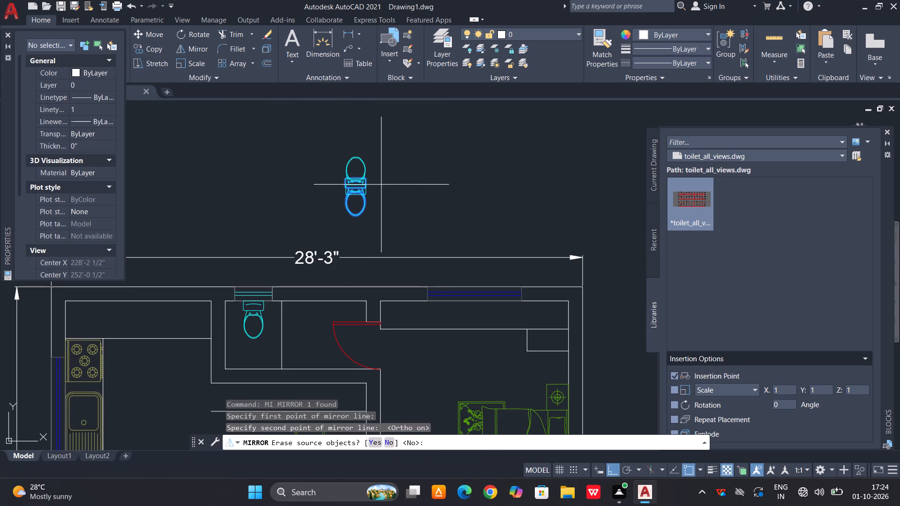
key(space)
Erase the unmirrored toilet copy above the 28'-3" dimension, leaving only the flipped one.
scroll(378, 200, up, 2)
drag(363, 208, 356, 209)
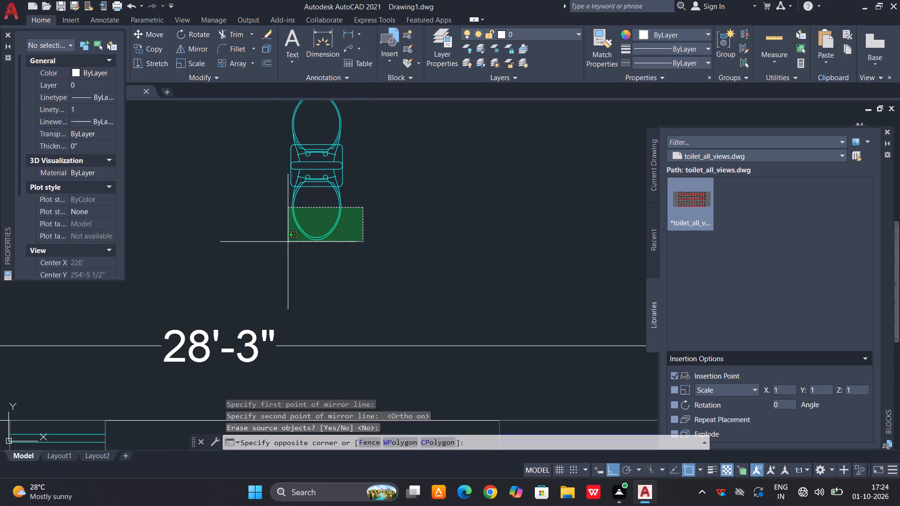
click(288, 242)
key(Delete)
Move the flipped toilet by its tank's back midpoint onto the lower inner wall face of the bathroom above the stairs, near its cyan window.
click(345, 142)
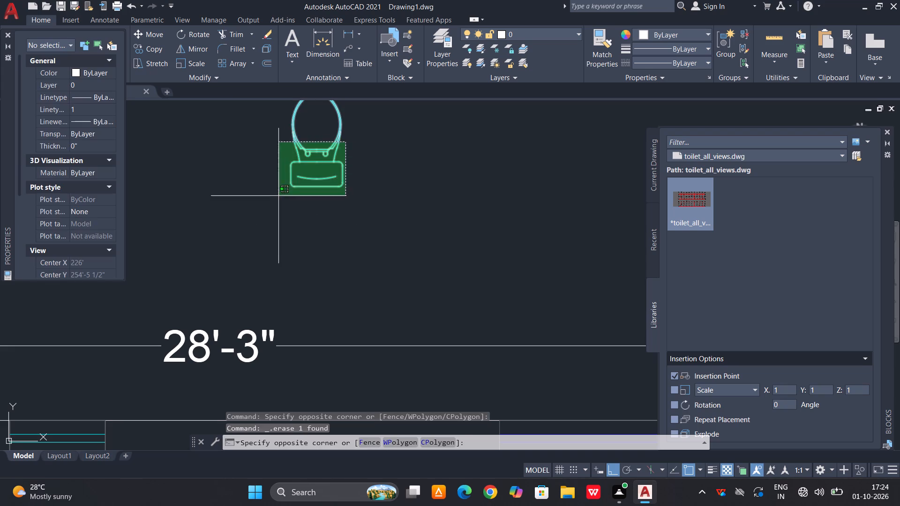
click(277, 197)
text(m)
key(space)
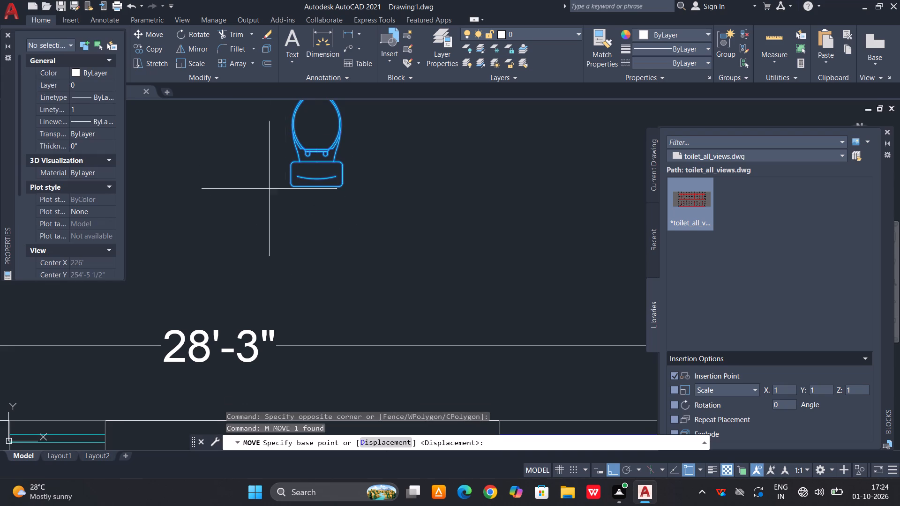
click(317, 187)
scroll(316, 188, down, 7)
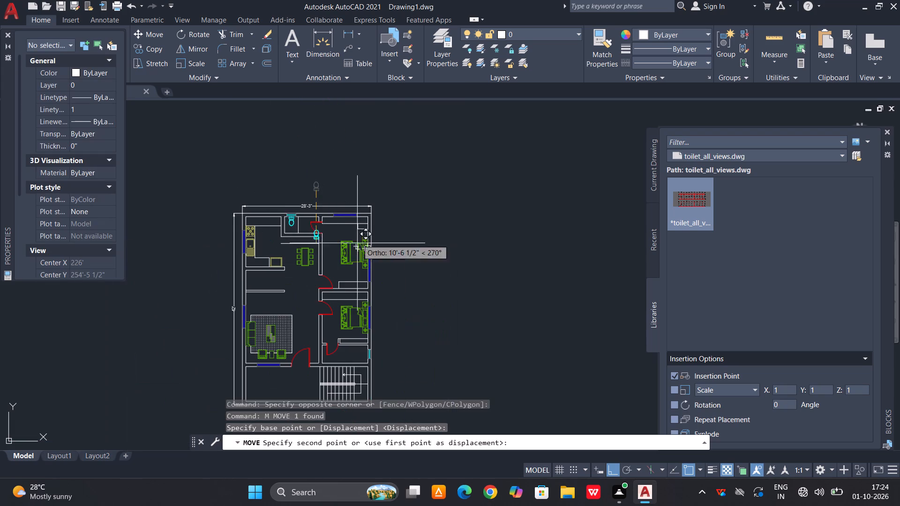
scroll(347, 379, up, 3)
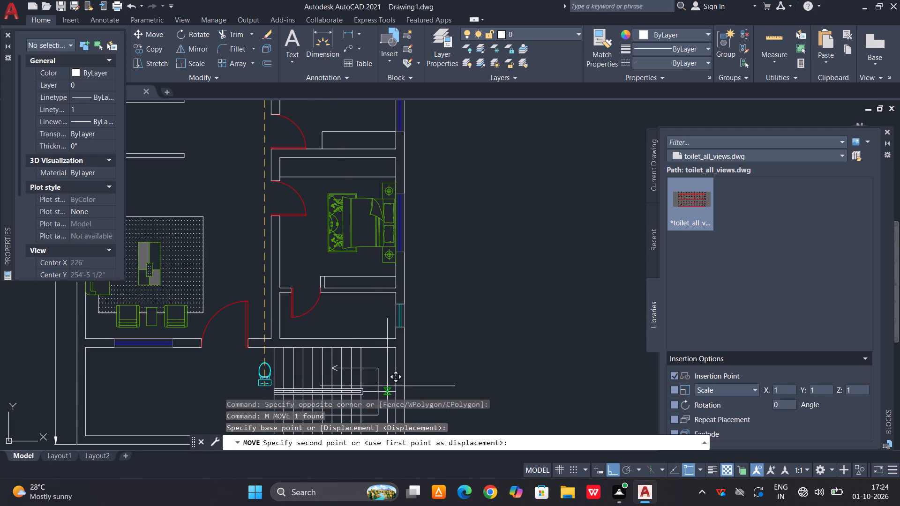
key(F8)
scroll(386, 337, up, 5)
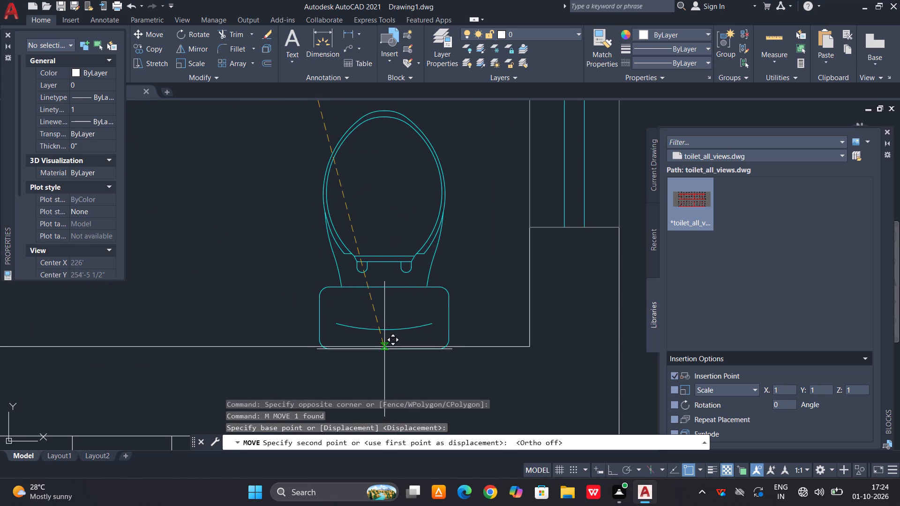
click(384, 347)
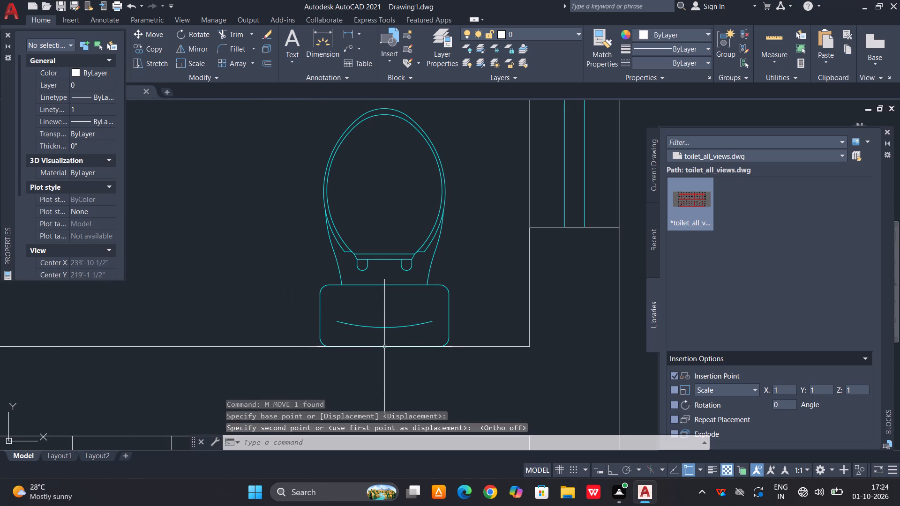
scroll(402, 347, down, 1)
key(Escape)
Load washbasin_all_views from the Downloads folder as the block library.
scroll(333, 363, down, 2)
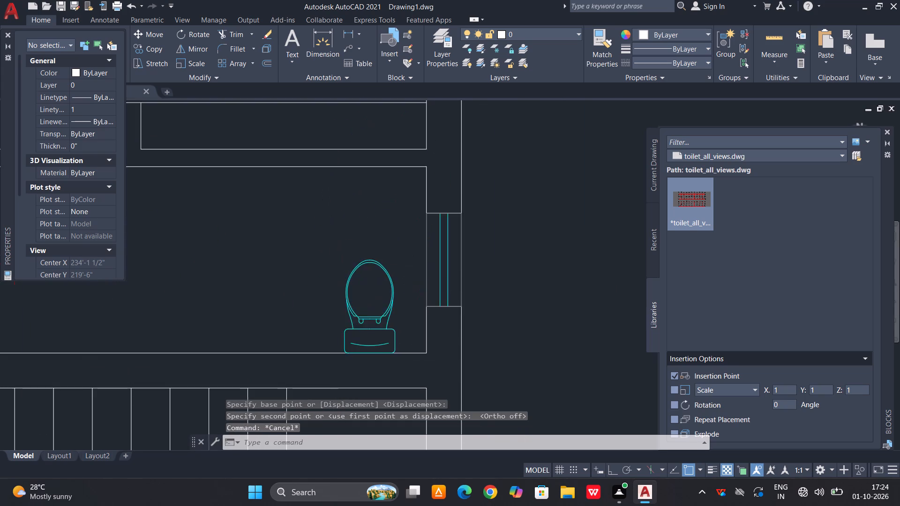
middle_drag(321, 321, 404, 443)
scroll(368, 279, down, 2)
middle_drag(346, 264, 447, 424)
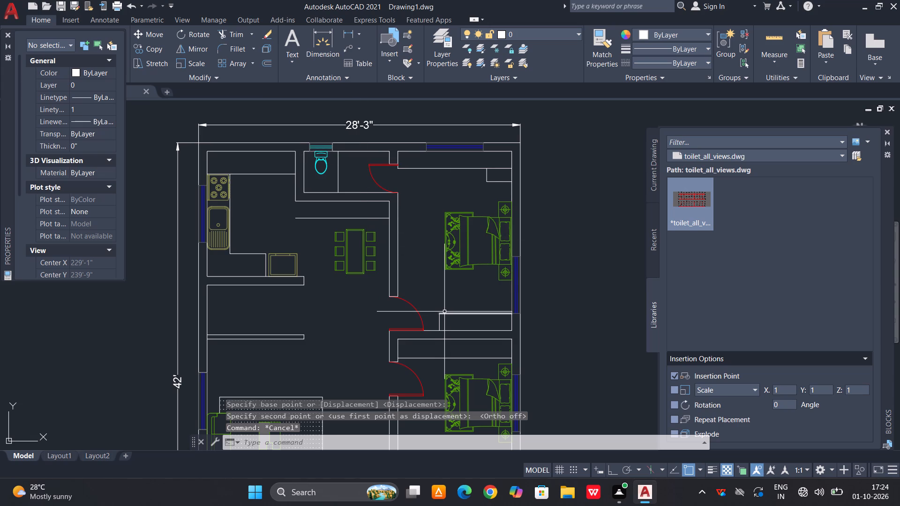
middle_drag(488, 303, 430, 317)
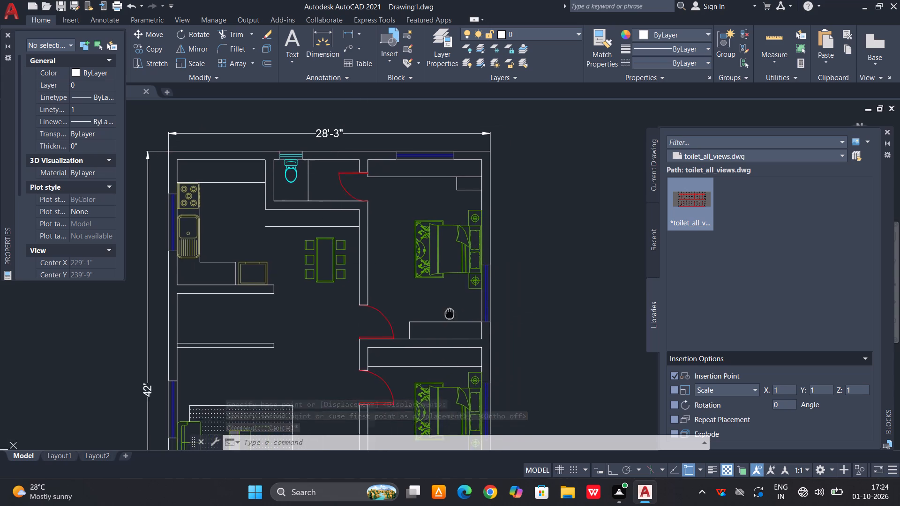
middle_drag(430, 317, 375, 324)
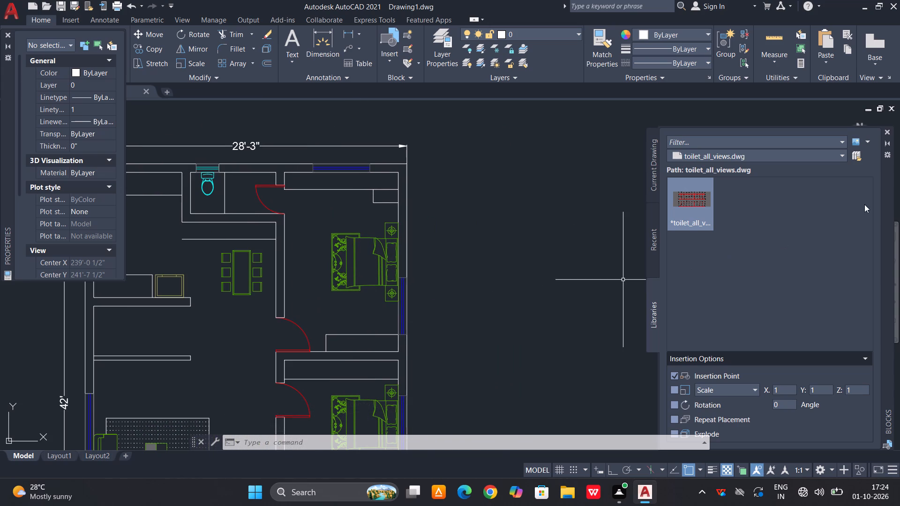
click(857, 159)
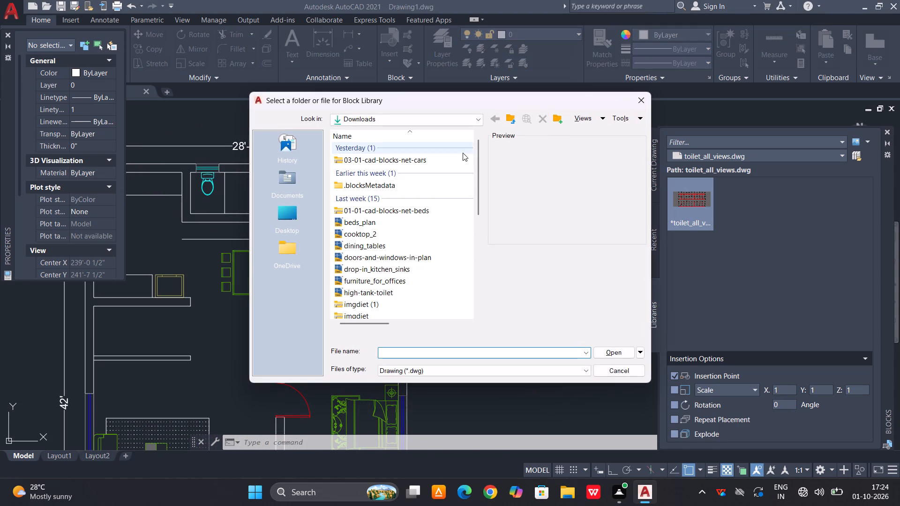
scroll(372, 231, down, 1)
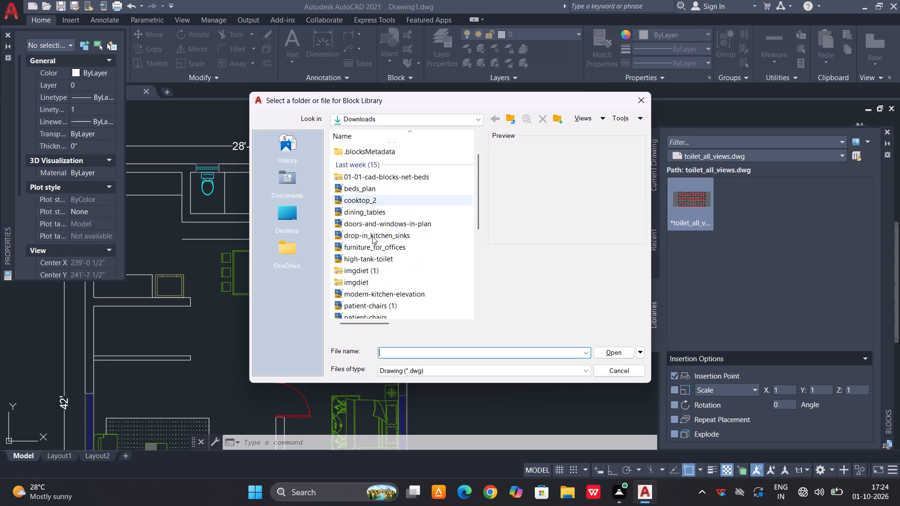
scroll(372, 238, down, 1)
click(373, 311)
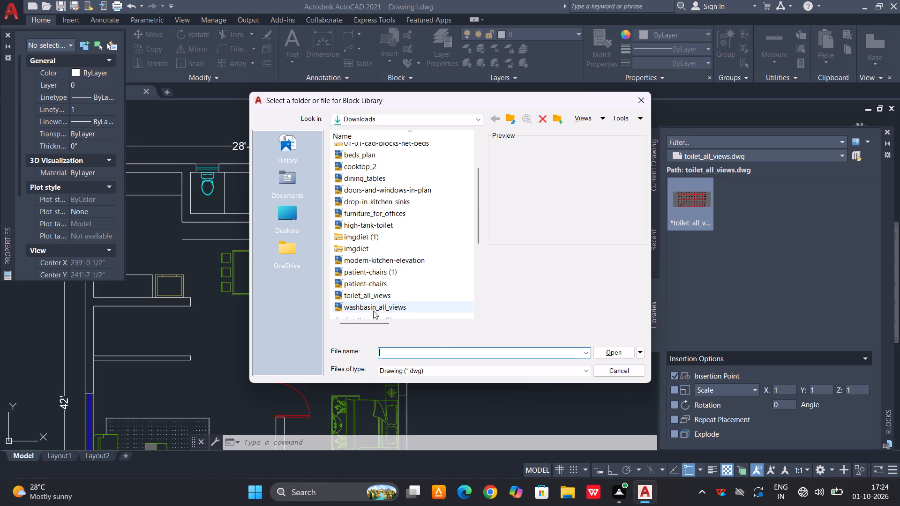
click(622, 353)
Insert the washbasin_all_views block into the empty space above and beside the floor plan.
middle_drag(545, 244, 397, 441)
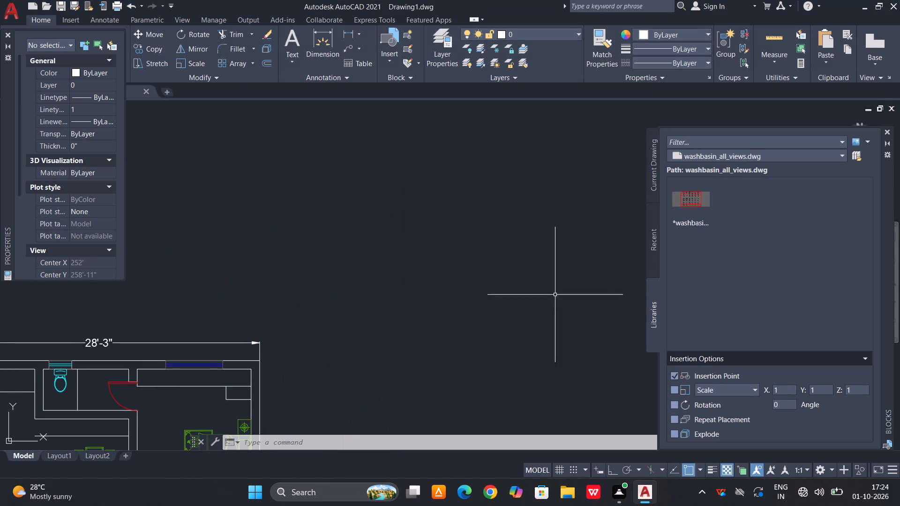
drag(697, 205, 382, 264)
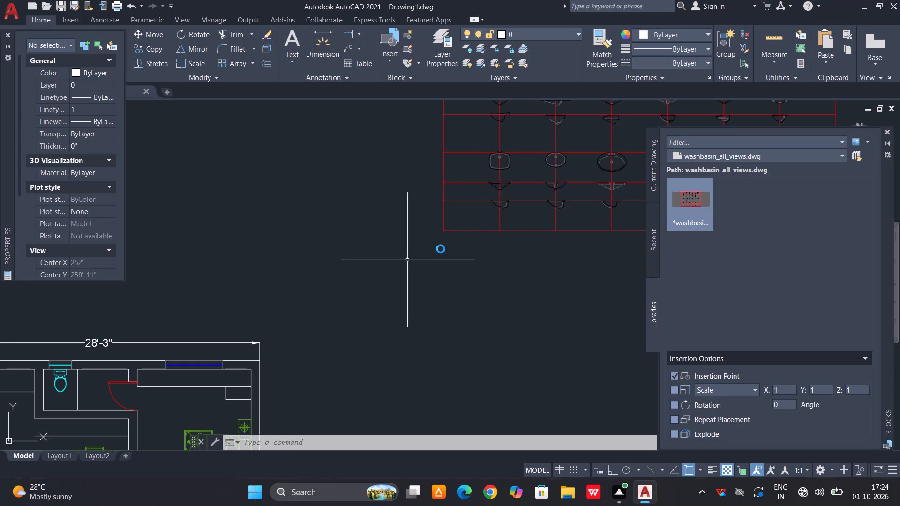
Explode the inserted washbasin_all_views block into separate objects.
middle_drag(516, 216, 316, 403)
middle_drag(371, 247, 262, 313)
middle_drag(317, 306, 356, 234)
scroll(307, 272, up, 3)
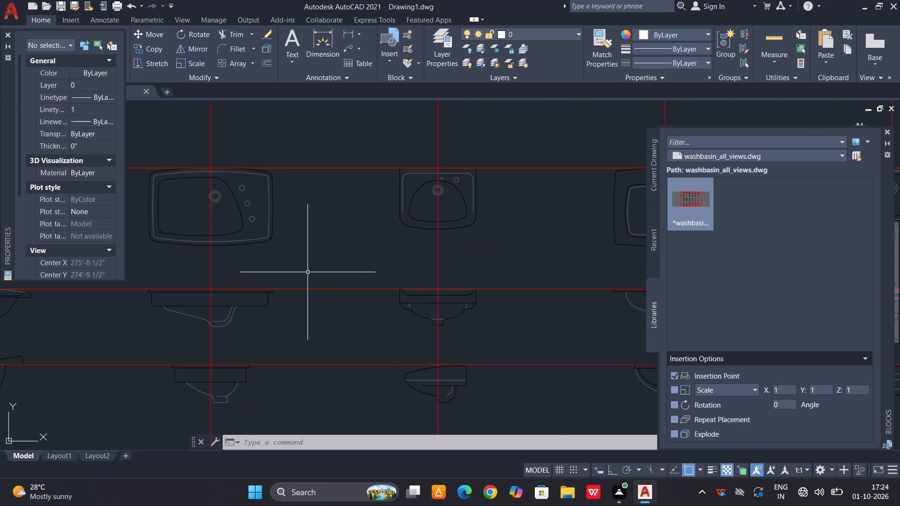
middle_drag(346, 249, 321, 292)
drag(472, 197, 460, 202)
click(257, 335)
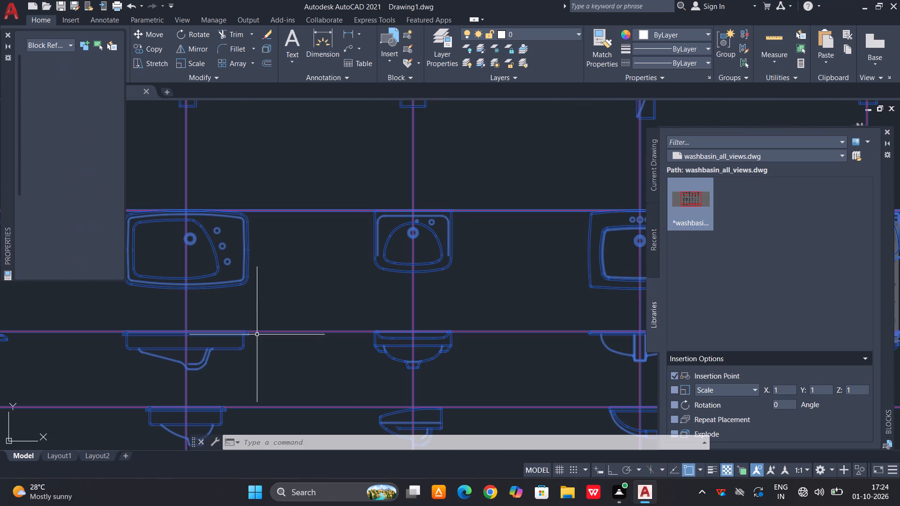
text(x)
key(space)
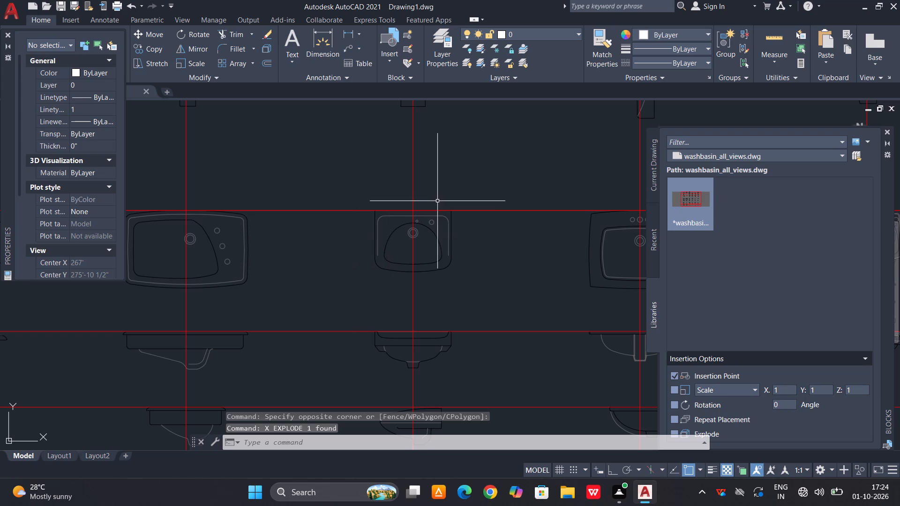
Move the small top-view washbasin, without the red grid lines, from the library sheet to the empty space above the 28'-3" dimension.
click(466, 196)
double_click(345, 287)
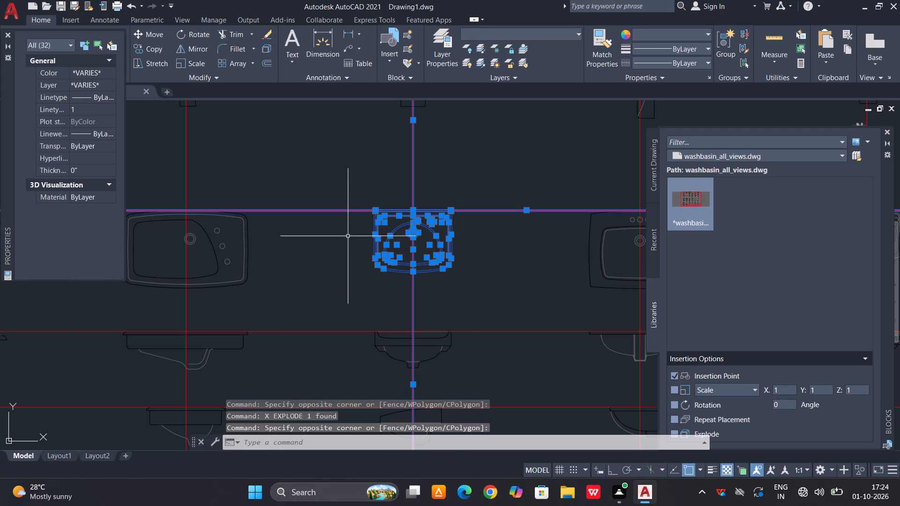
shift+drag(450, 115, 421, 119)
shift+click(316, 147)
shift+drag(292, 179, 288, 202)
shift+click(261, 273)
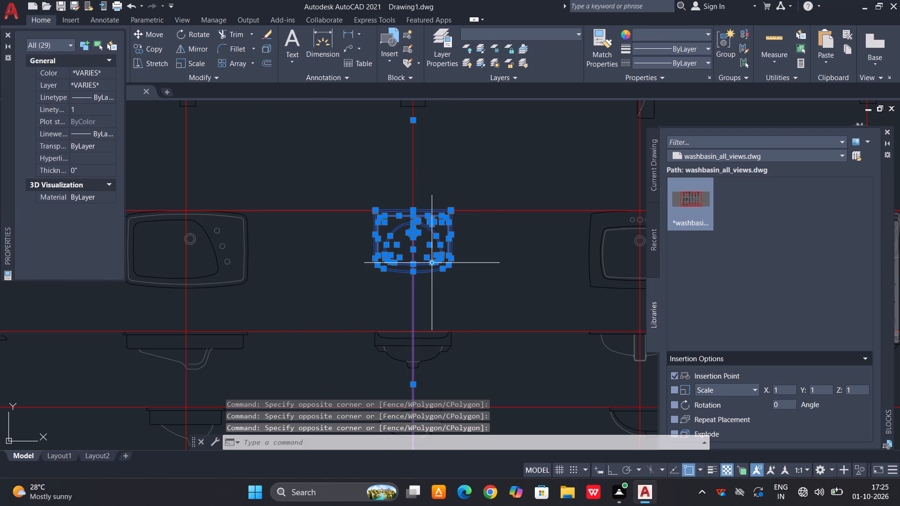
shift+click(433, 313)
shift+click(338, 312)
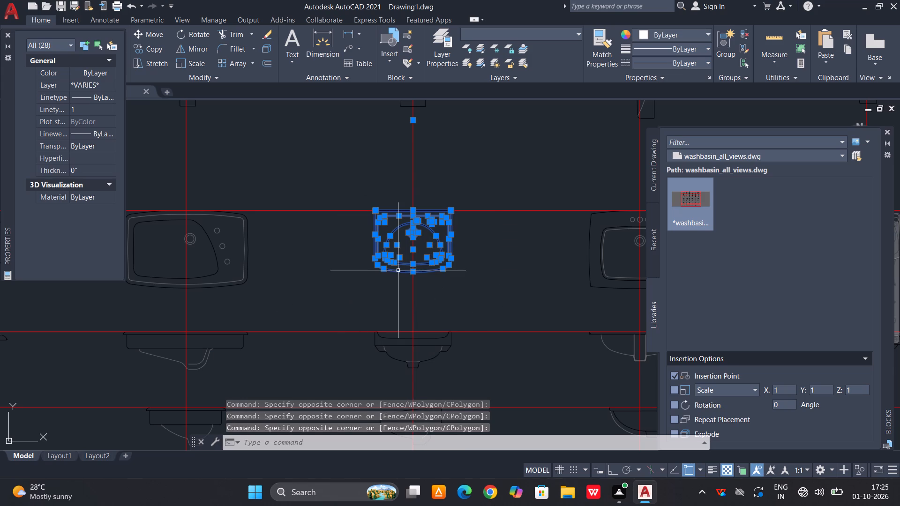
key(m)
key(space)
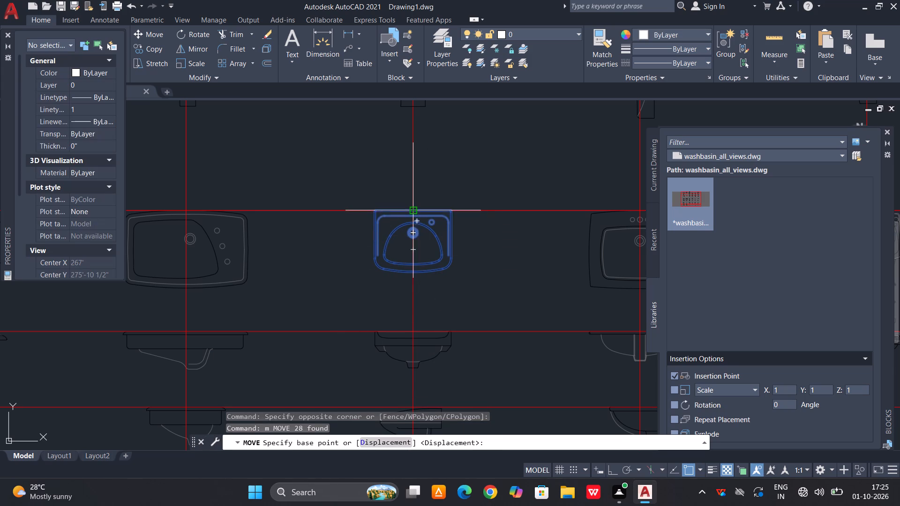
click(412, 210)
scroll(471, 193, down, 5)
scroll(288, 300, up, 3)
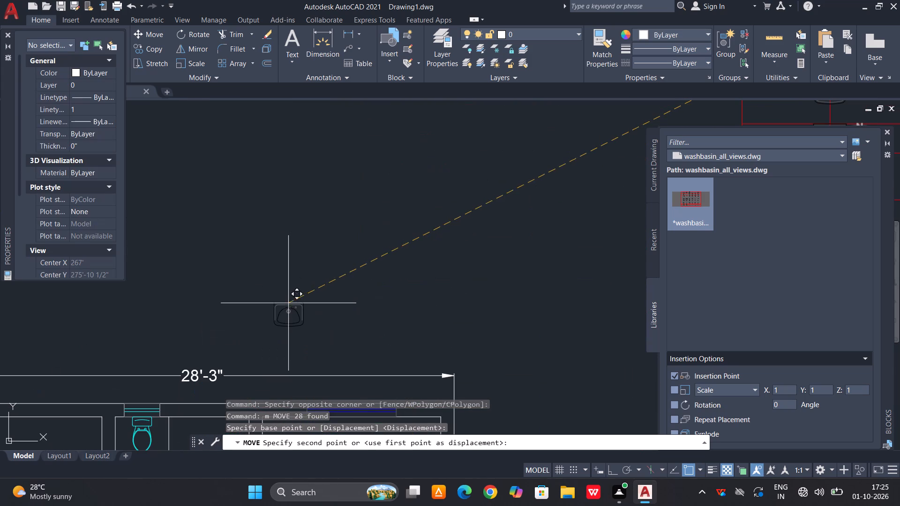
middle_drag(288, 303, 348, 212)
click(324, 234)
scroll(324, 236, up, 2)
key(Escape)
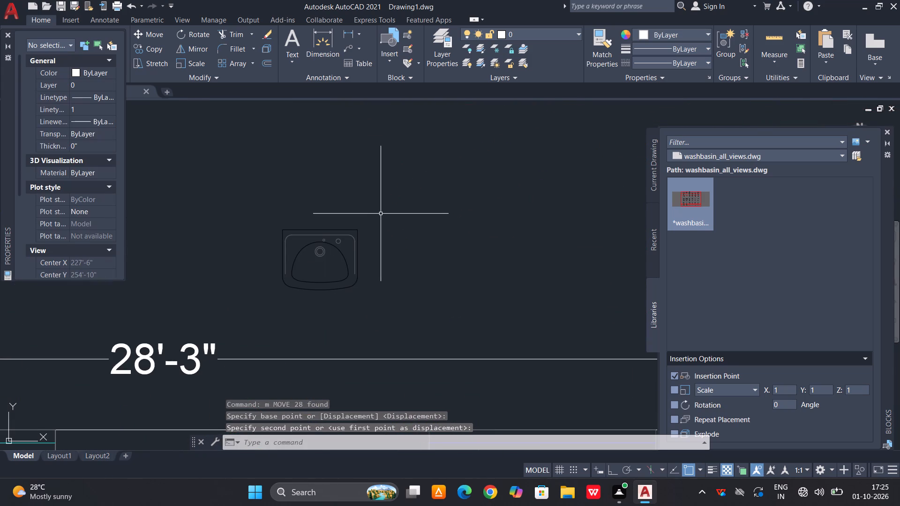
Set the colour of all the washbasin's objects above the 28'-3" dimension to Color 53.
drag(384, 211, 377, 214)
click(256, 304)
click(113, 69)
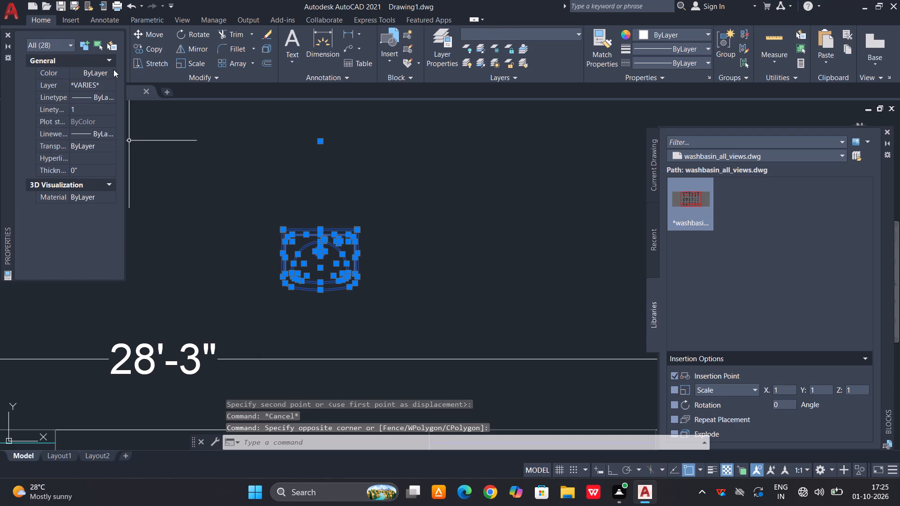
click(113, 69)
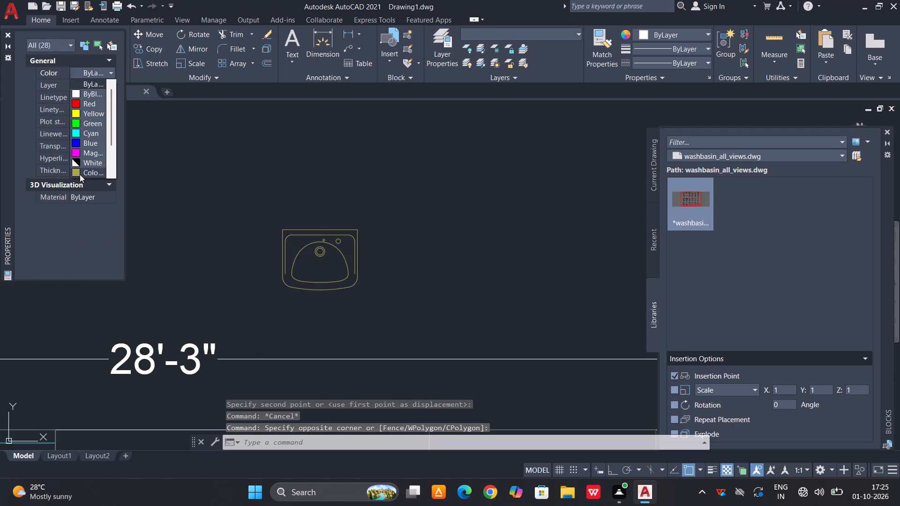
click(80, 174)
key(Escape)
Define the coloured washbasin's objects as a block named wash, converting them in place.
drag(367, 198, 366, 203)
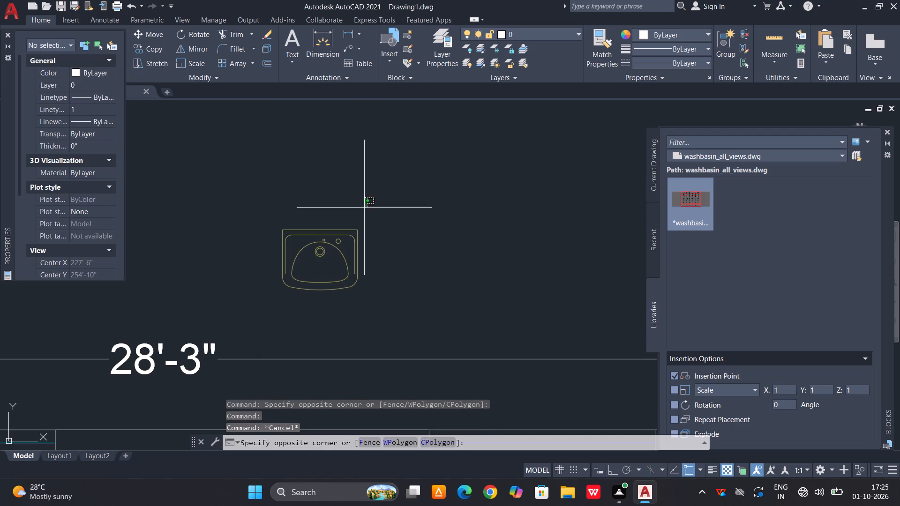
click(259, 311)
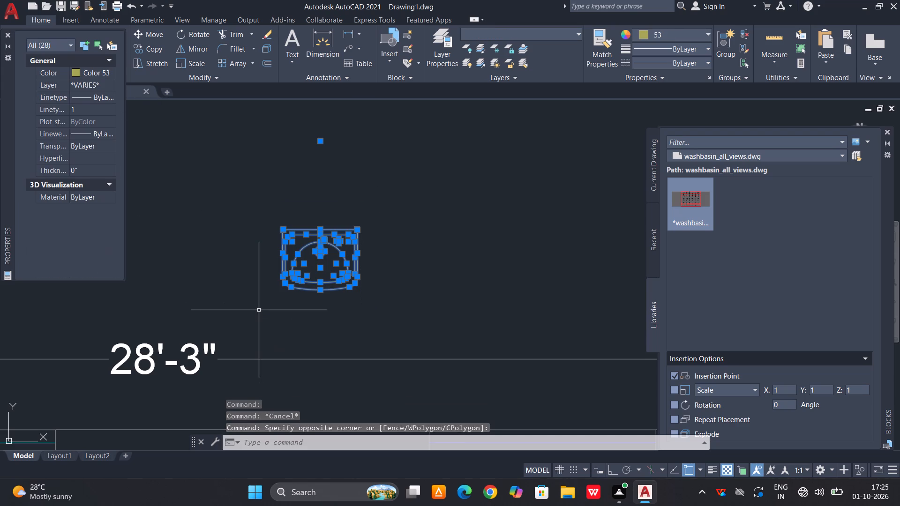
text(b)
key(space)
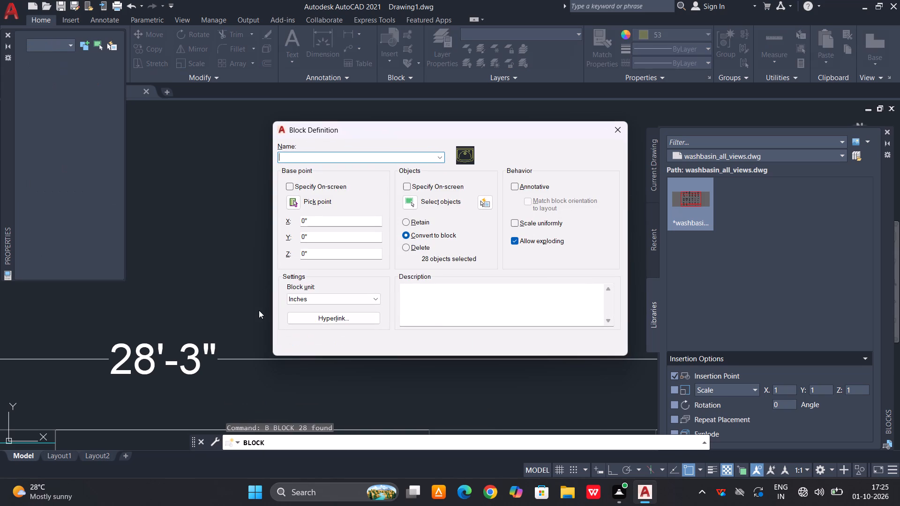
text(was)
key(h)
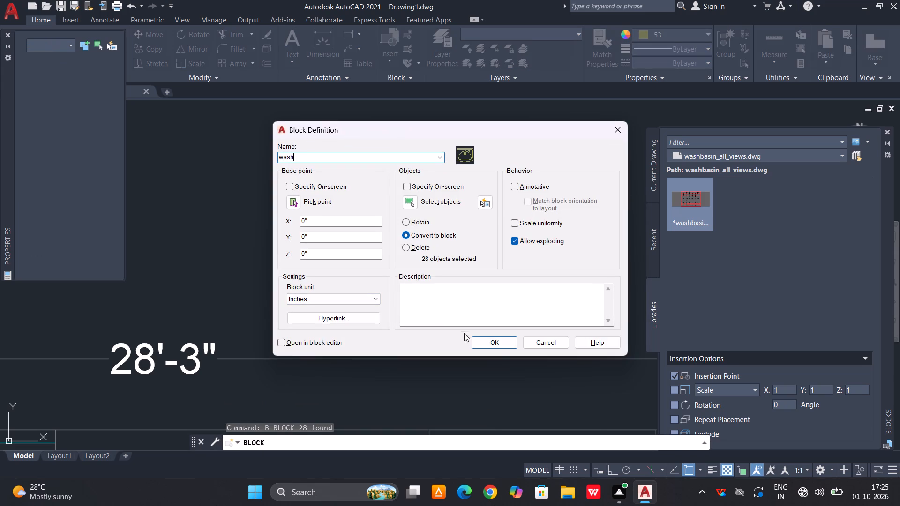
click(497, 345)
Move the wash block by its back edge's midpoint onto the wall face below the upper bathroom, above the dining table.
click(372, 213)
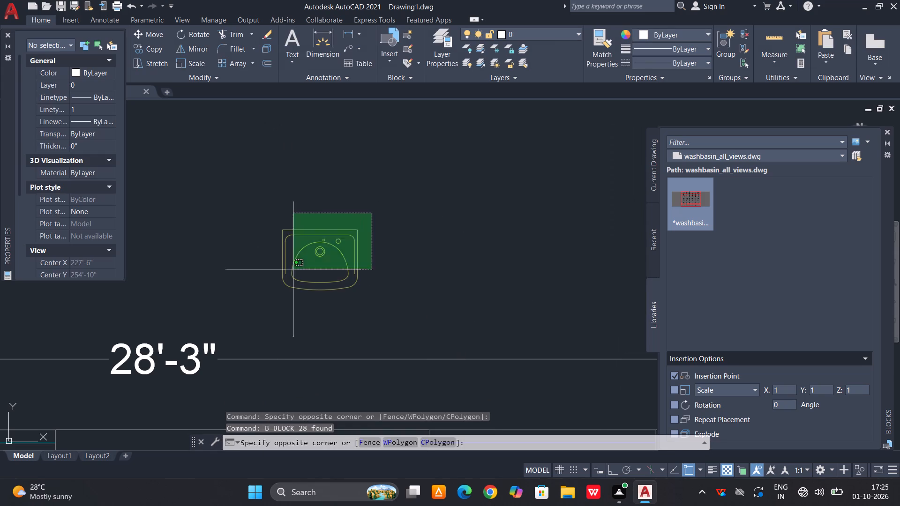
click(211, 325)
text(m)
key(space)
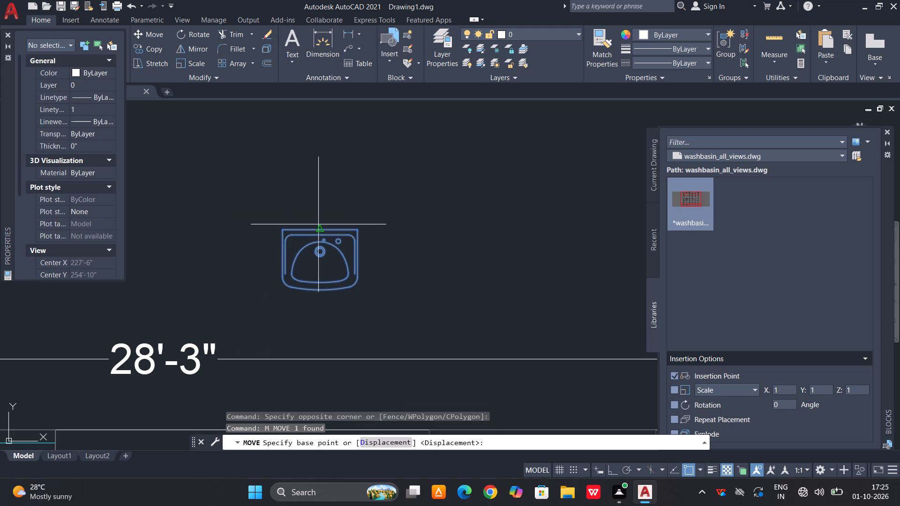
click(319, 228)
scroll(328, 219, down, 3)
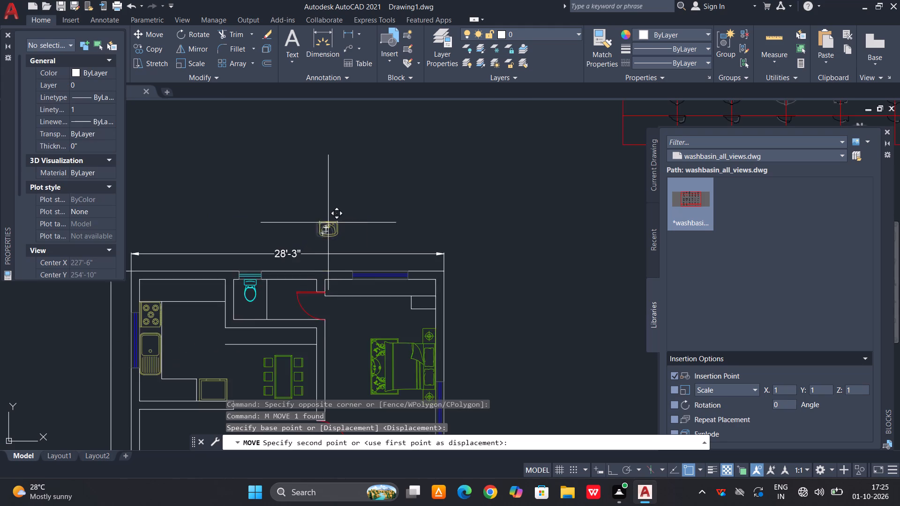
scroll(328, 223, down, 2)
scroll(307, 318, up, 3)
middle_drag(325, 246, 303, 412)
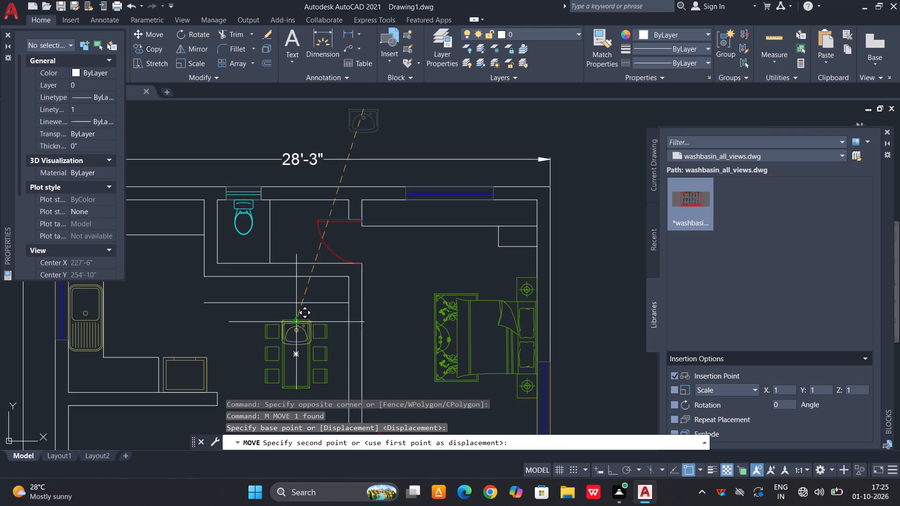
scroll(295, 292, up, 3)
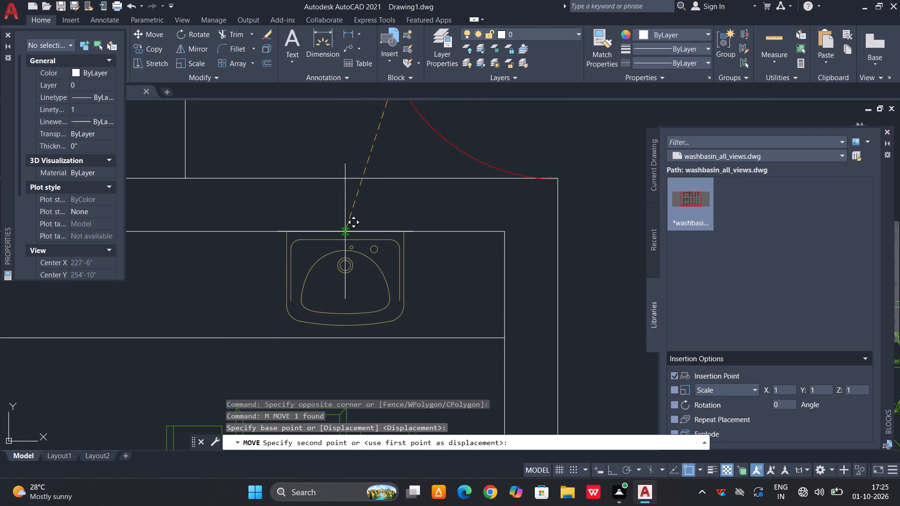
click(345, 231)
key(Escape)
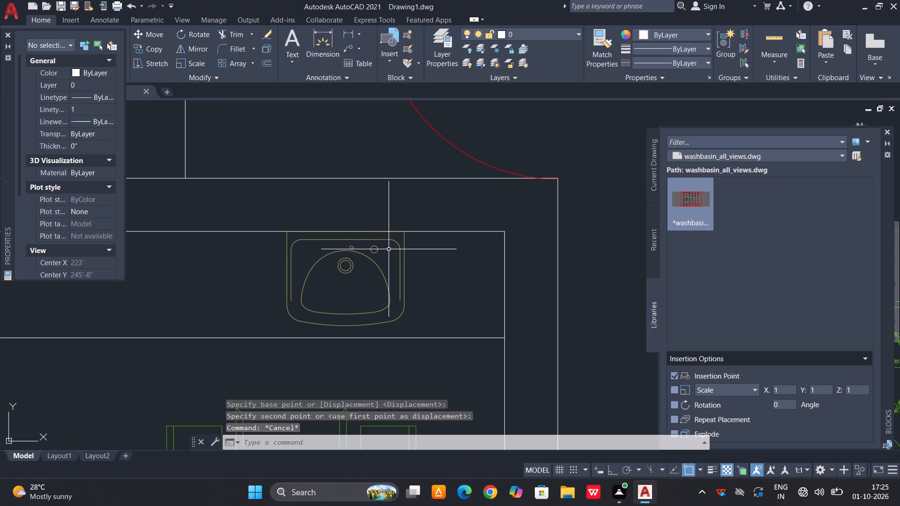
Scale the washbasin up slightly about a point on its back edge.
click(399, 253)
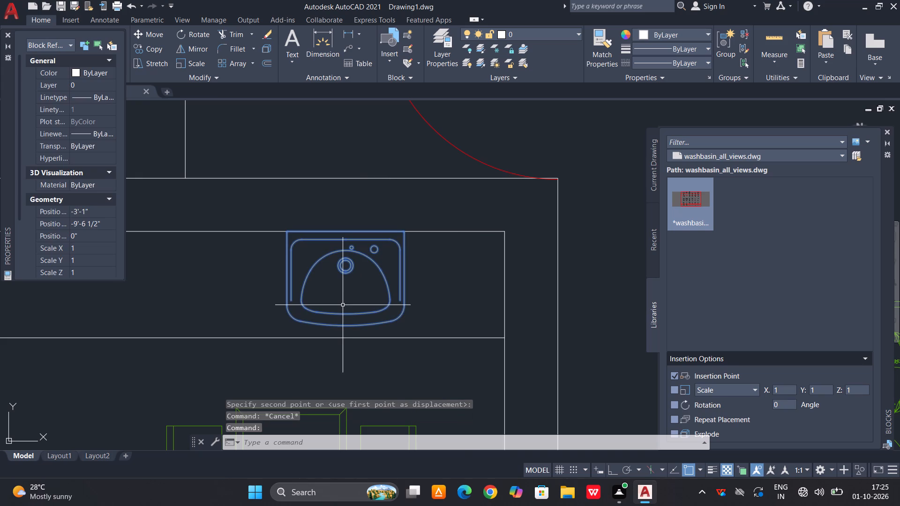
text(sc)
key(space)
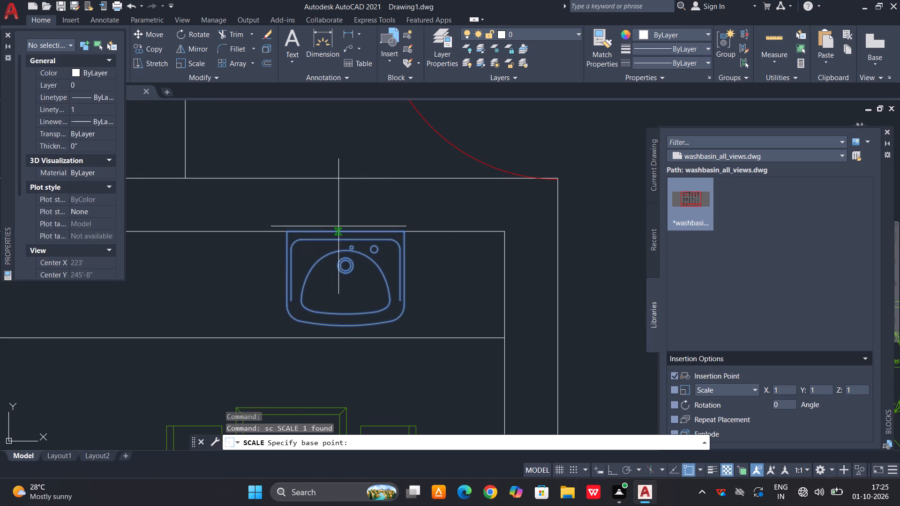
click(349, 230)
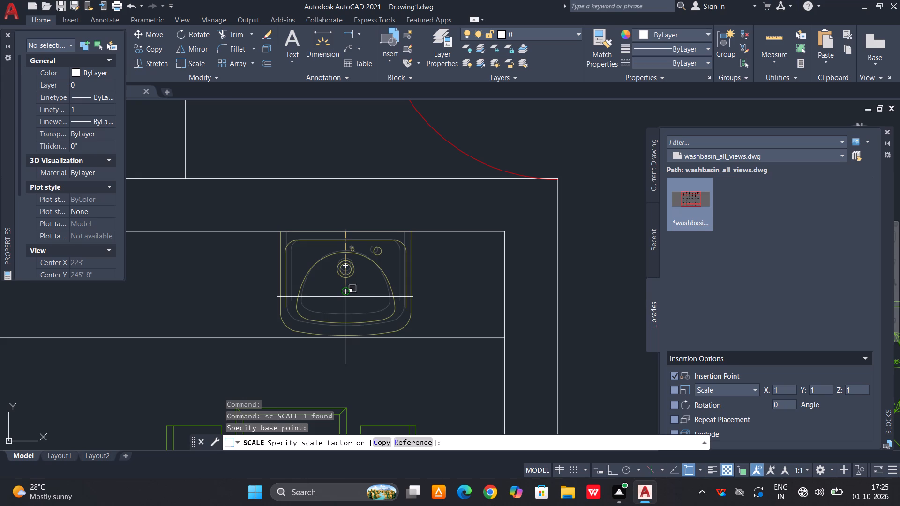
click(345, 297)
Move the washbasin along the wall with Ortho on, closer to the corner beside the bedroom wall.
drag(412, 256, 395, 268)
click(322, 313)
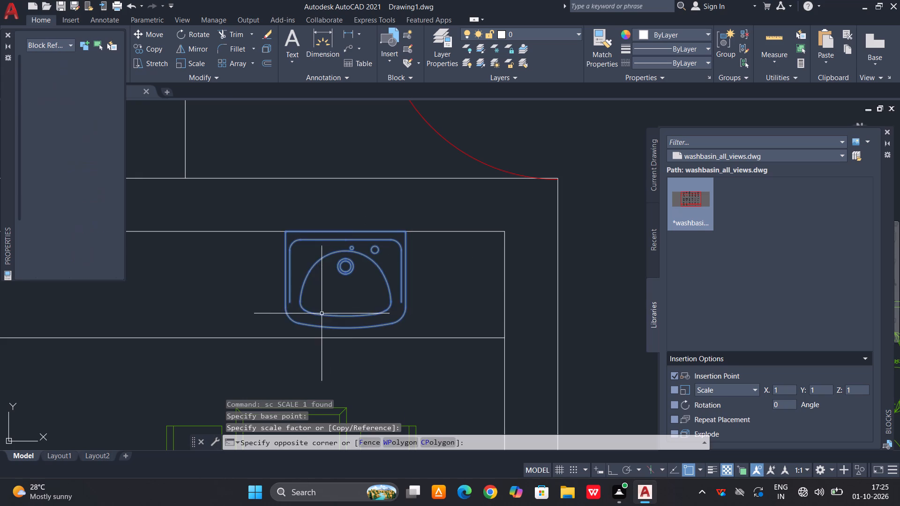
key(m)
key(space)
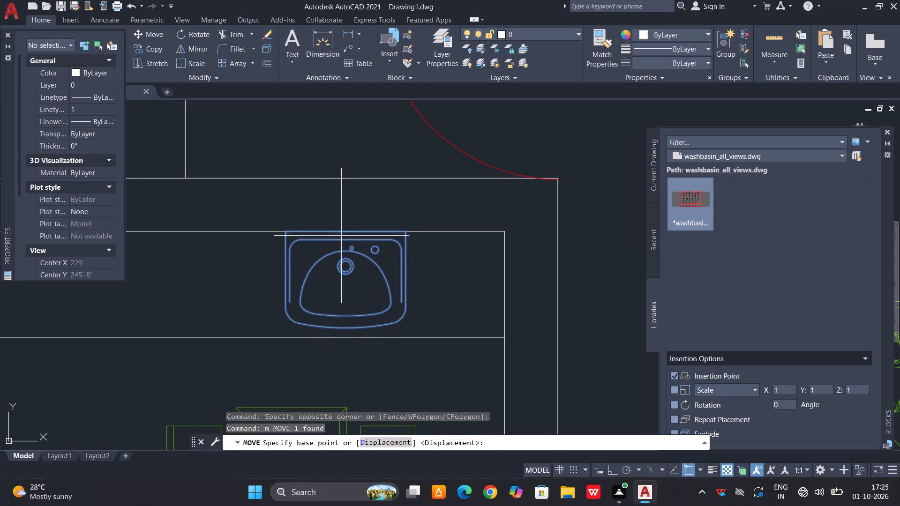
click(343, 234)
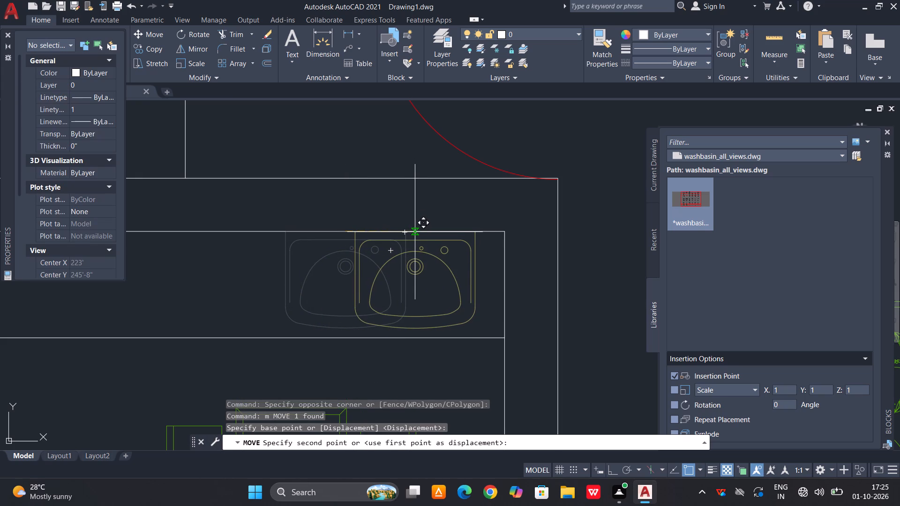
key(F8)
click(415, 233)
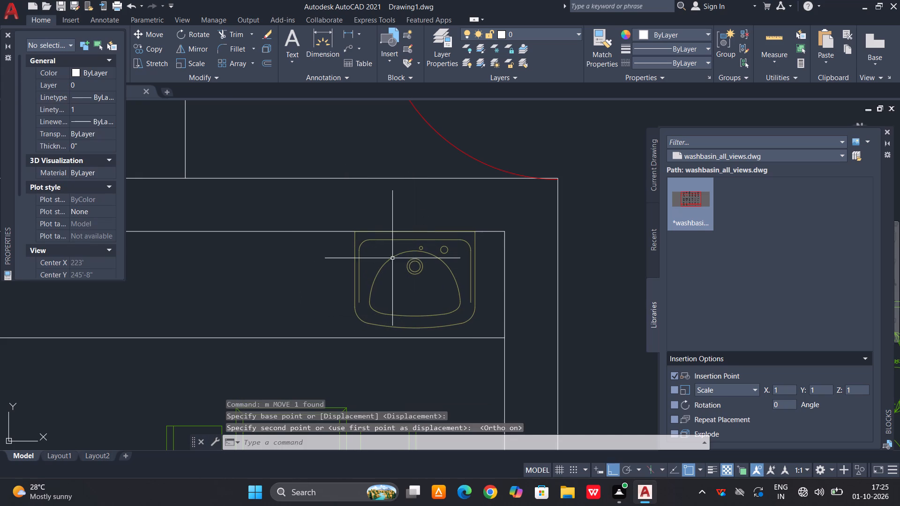
key(Escape)
Erase the horizontal line in front of the washbasin, between it and the dining table.
drag(323, 318, 320, 323)
click(285, 350)
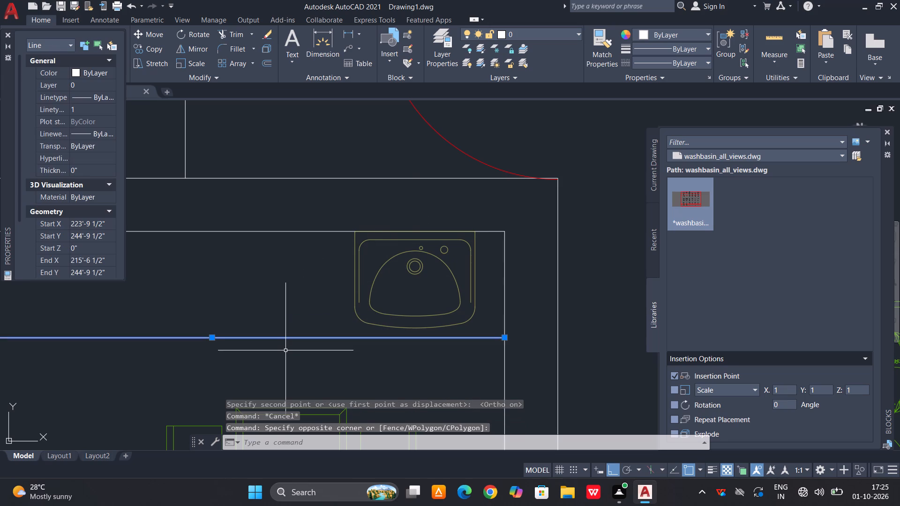
key(Delete)
scroll(296, 314, down, 3)
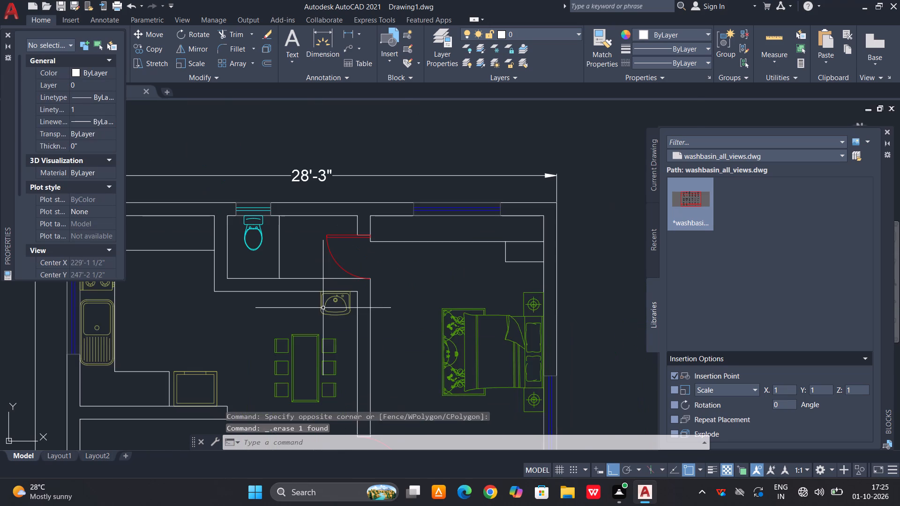
Draw the counter's front line from the basin's front midpoint to the bedroom-side wall, then back past the basin's other side.
scroll(323, 318, up, 3)
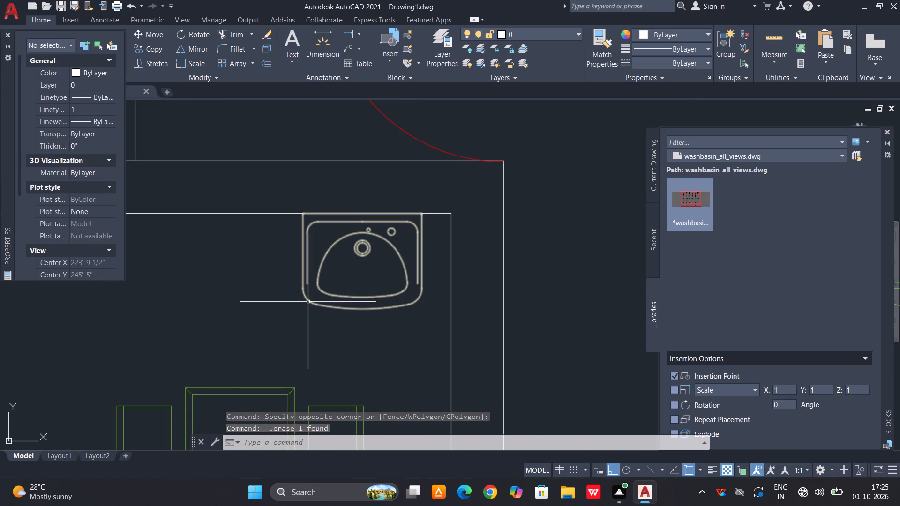
key(l)
key(space)
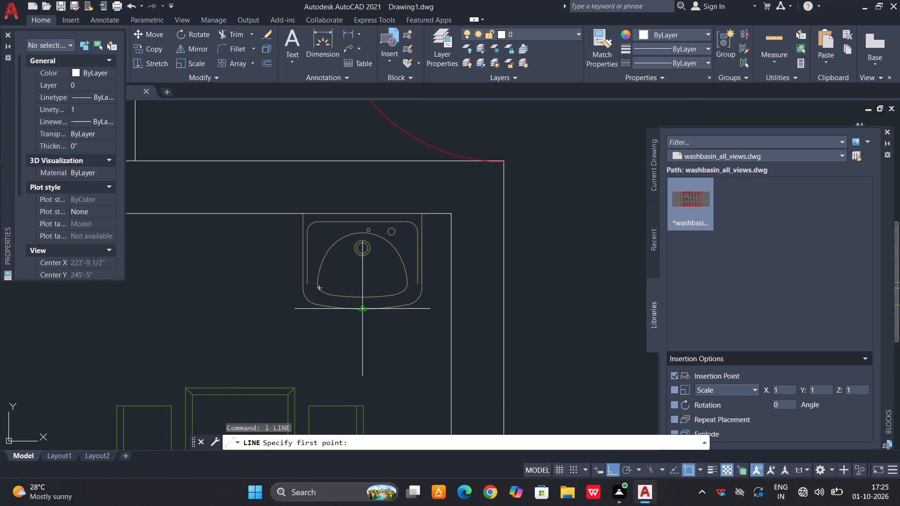
click(363, 309)
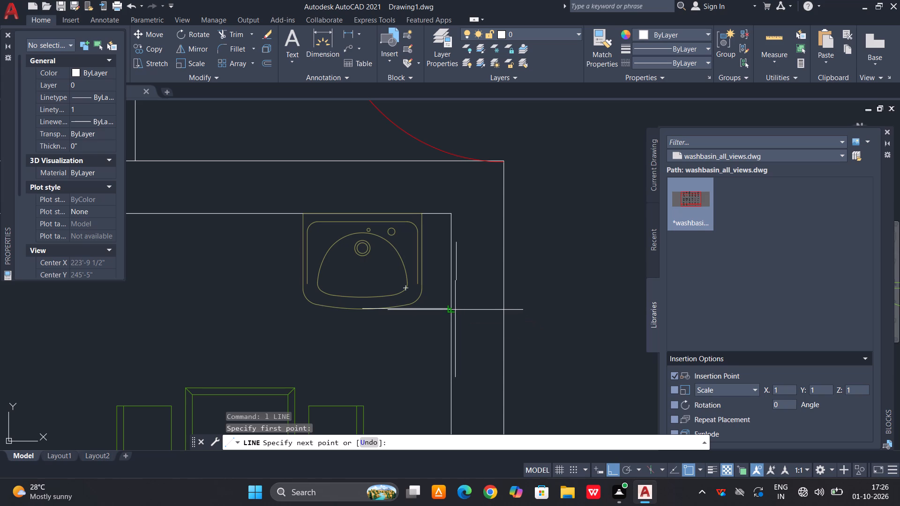
click(451, 309)
click(272, 312)
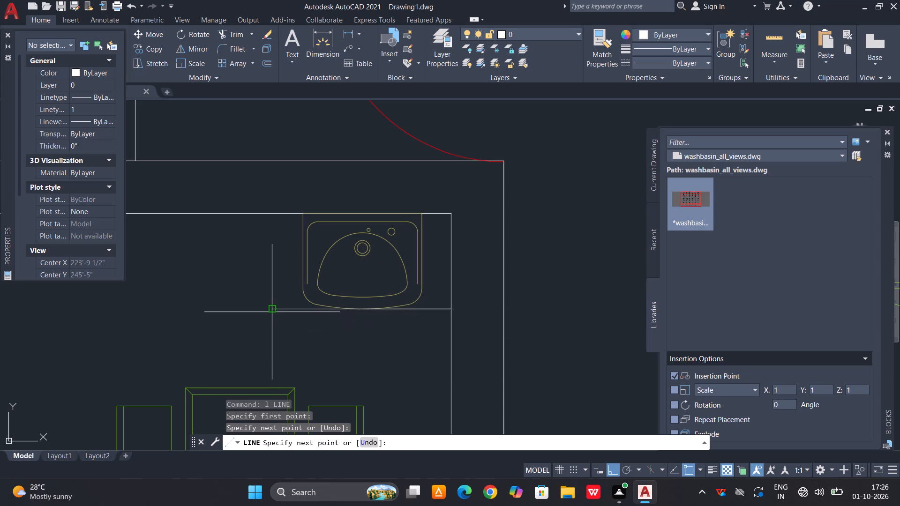
scroll(291, 269, up, 2)
key(Escape)
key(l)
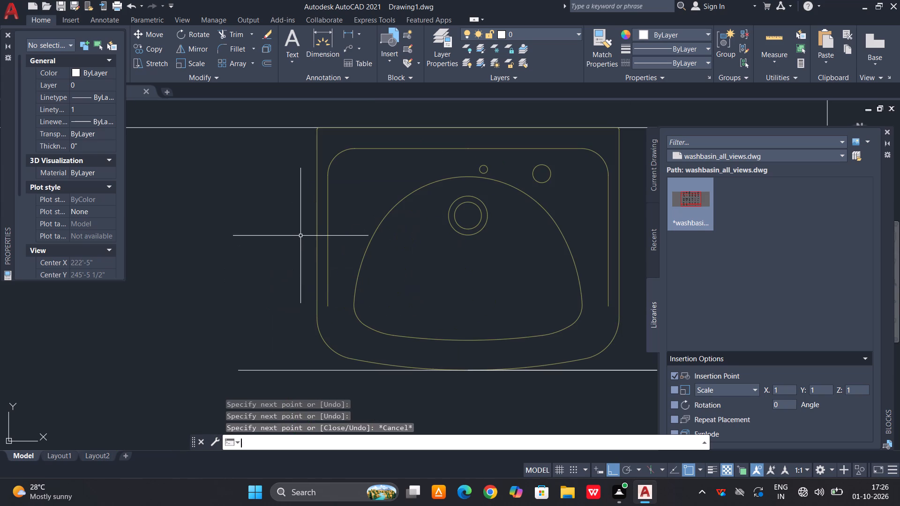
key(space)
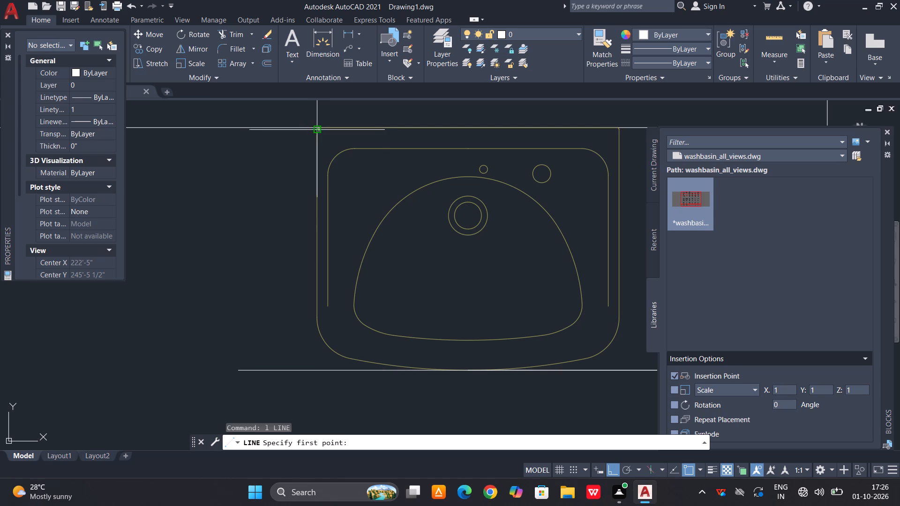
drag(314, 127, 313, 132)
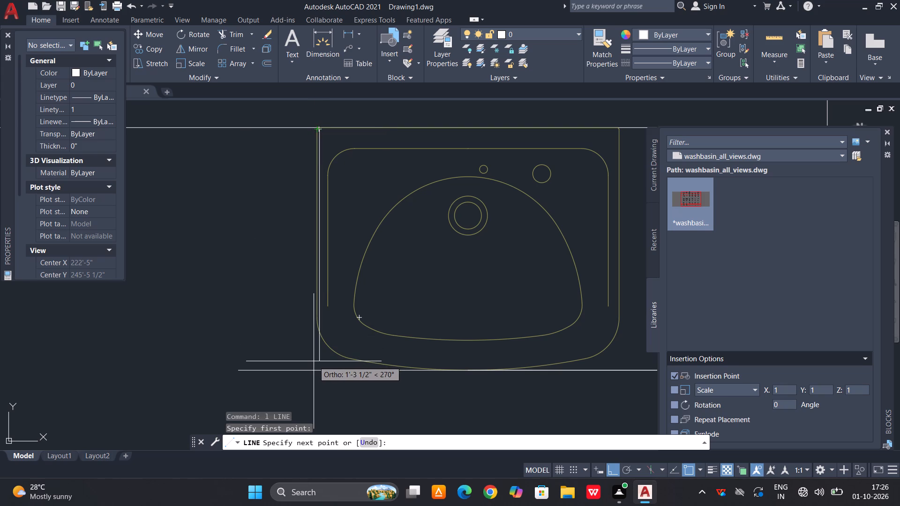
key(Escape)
Draw a vertical construction line along the washbasin's side edge, on the side away from the bedroom wall.
text(xl v)
key(space)
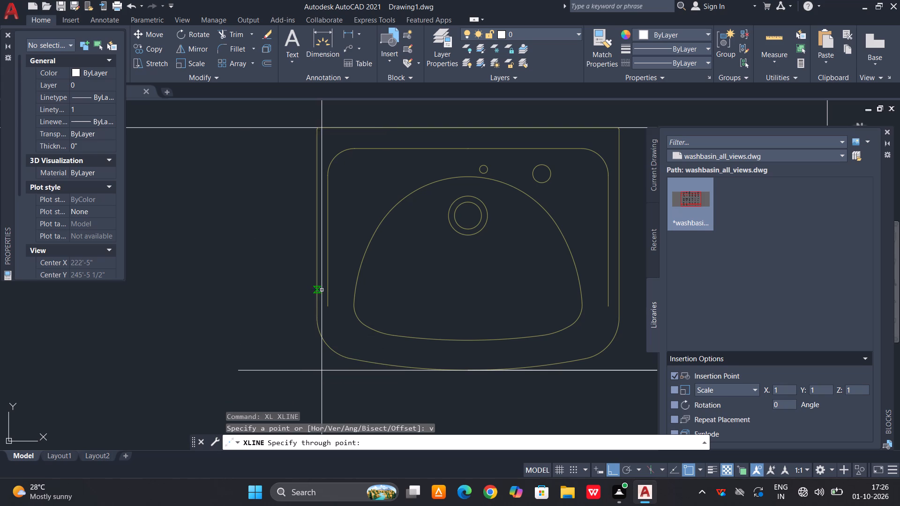
click(317, 288)
key(Escape)
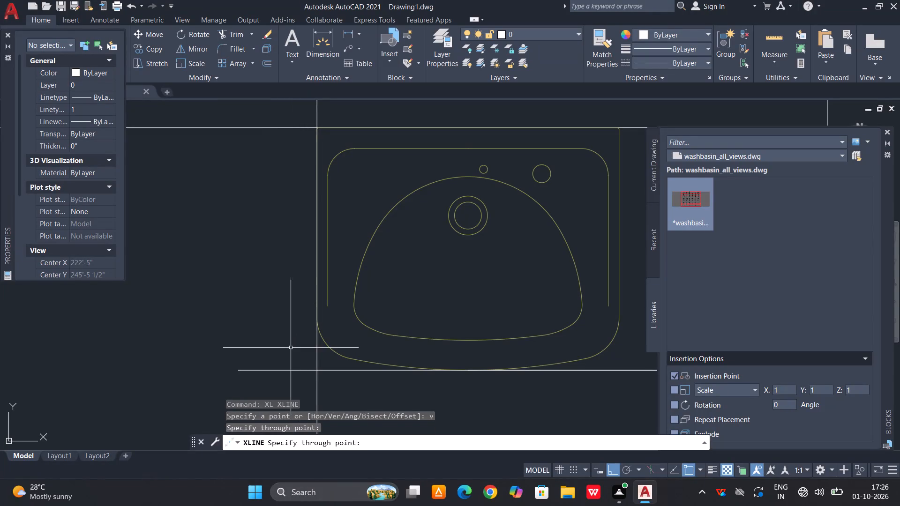
key(Escape)
Trim the counter front line's overhang and the construction line's parts in front of the basin and inside the wall behind it.
text(tr)
key(space)
key(space)
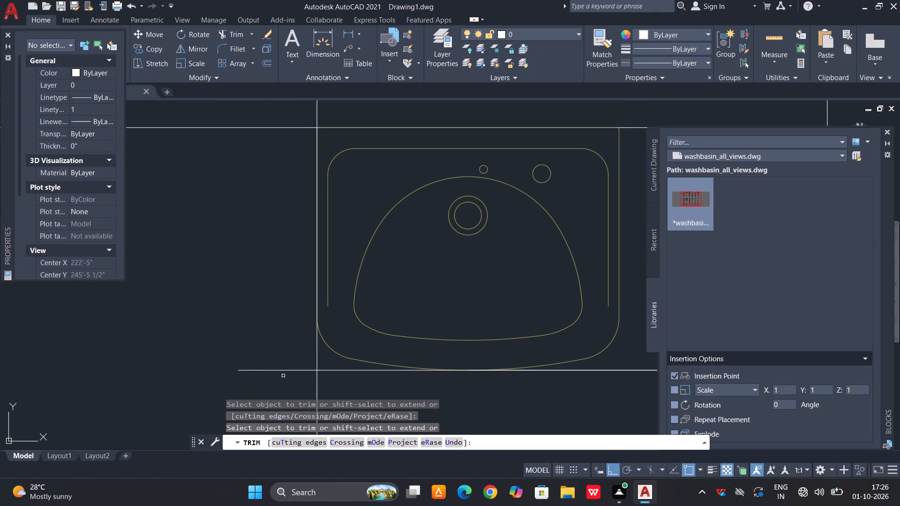
drag(283, 376, 283, 371)
click(285, 342)
drag(318, 378, 312, 389)
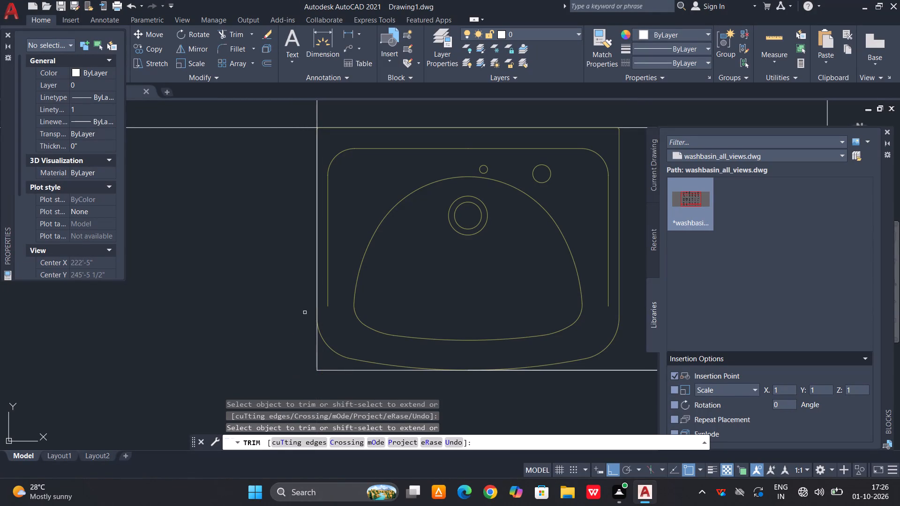
scroll(316, 302, down, 1)
drag(330, 128, 326, 129)
click(264, 167)
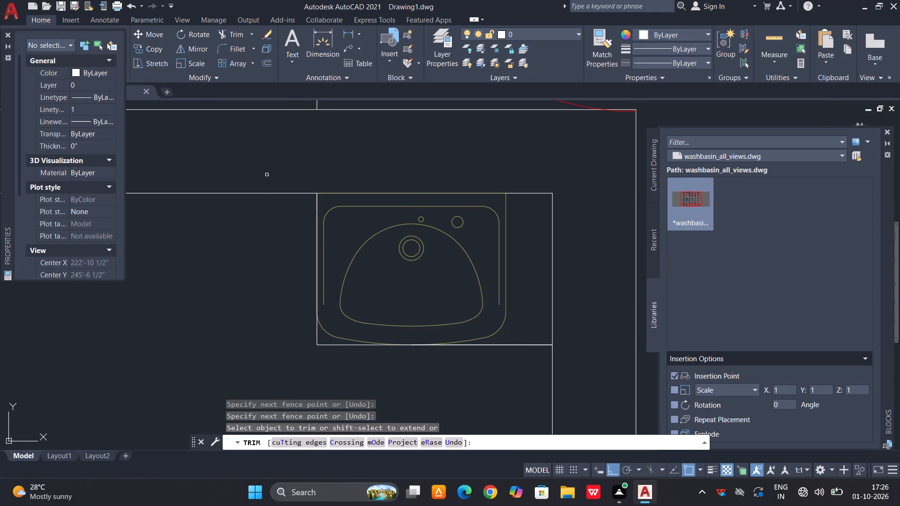
scroll(272, 185, down, 3)
key(Escape)
Erase the leftover piece of construction line running through the toilet room.
click(286, 151)
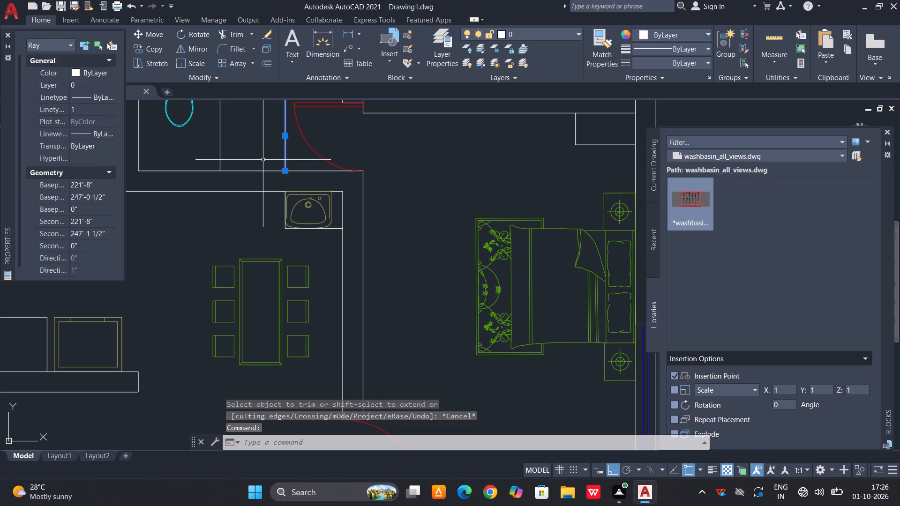
key(Delete)
Change the colour of the counter's front and side lines around the washbasin to dark grey.
scroll(299, 213, up, 2)
scroll(329, 302, up, 2)
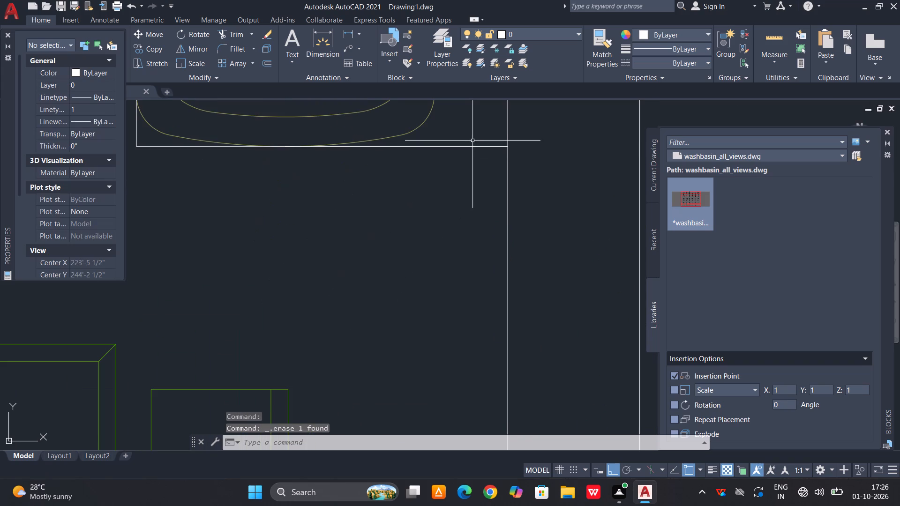
drag(472, 137, 462, 153)
click(441, 197)
scroll(419, 282, down, 2)
scroll(268, 207, up, 2)
scroll(296, 306, up, 2)
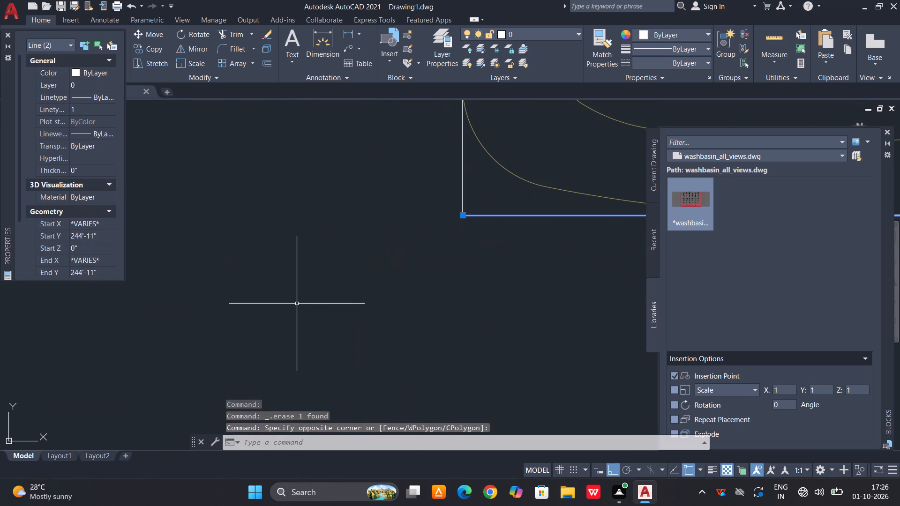
drag(473, 180, 465, 182)
click(435, 198)
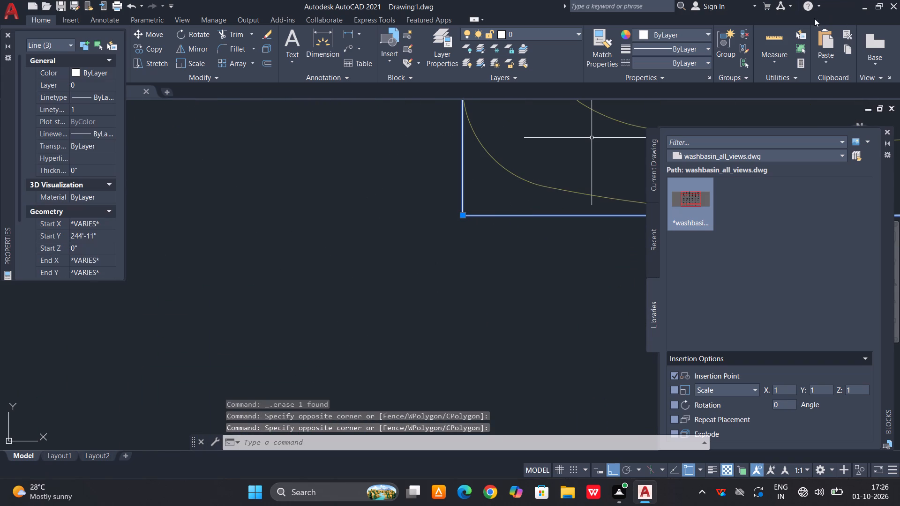
click(710, 33)
click(640, 91)
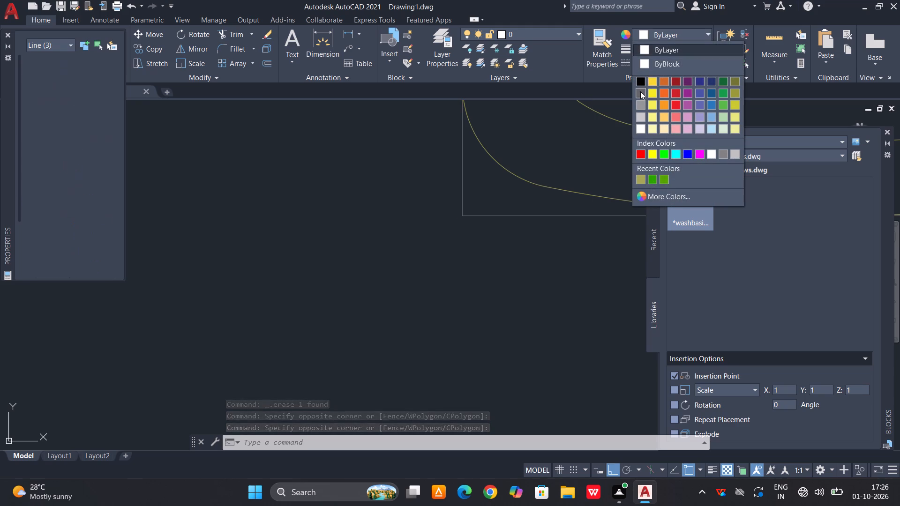
key(Escape)
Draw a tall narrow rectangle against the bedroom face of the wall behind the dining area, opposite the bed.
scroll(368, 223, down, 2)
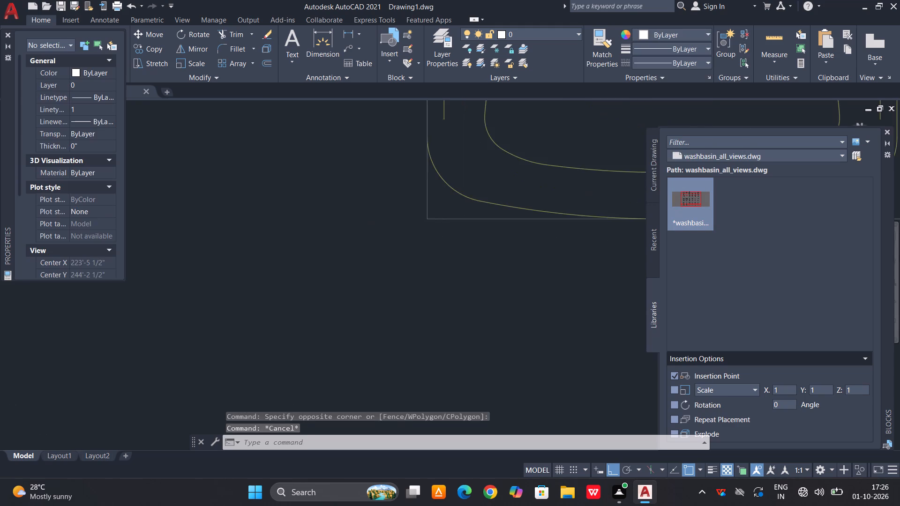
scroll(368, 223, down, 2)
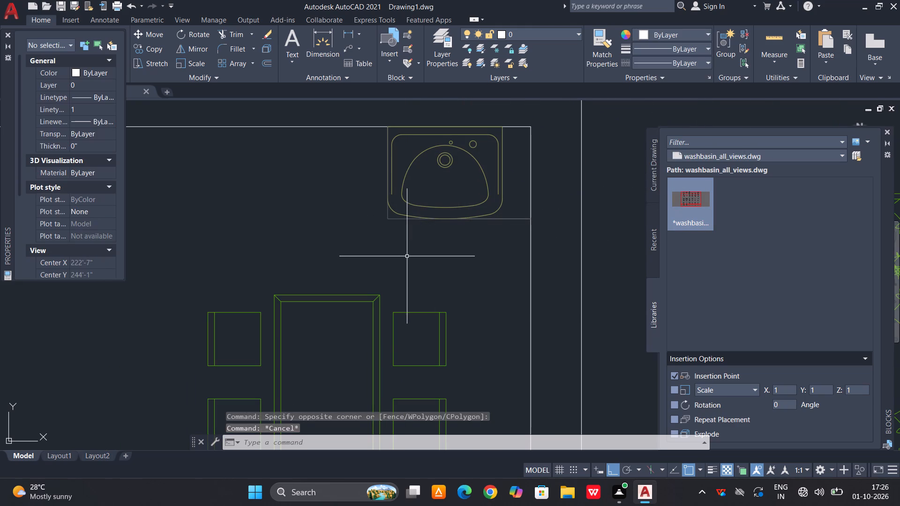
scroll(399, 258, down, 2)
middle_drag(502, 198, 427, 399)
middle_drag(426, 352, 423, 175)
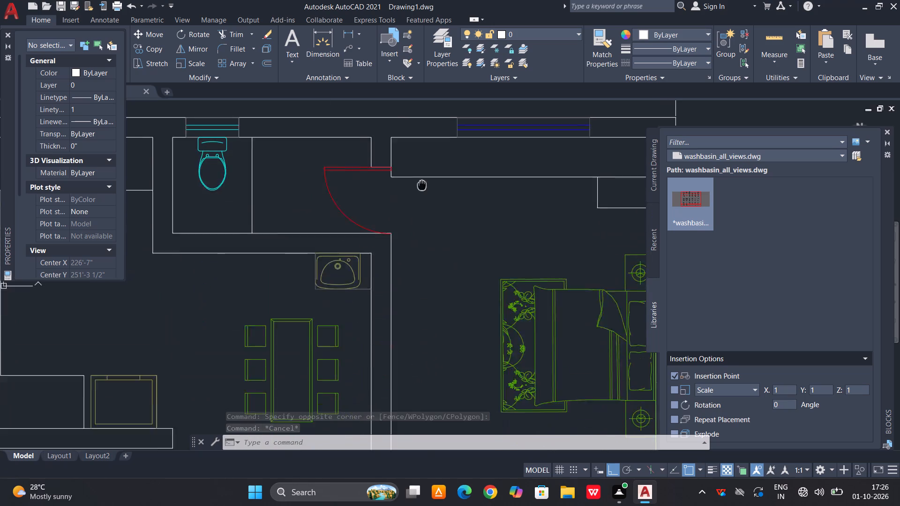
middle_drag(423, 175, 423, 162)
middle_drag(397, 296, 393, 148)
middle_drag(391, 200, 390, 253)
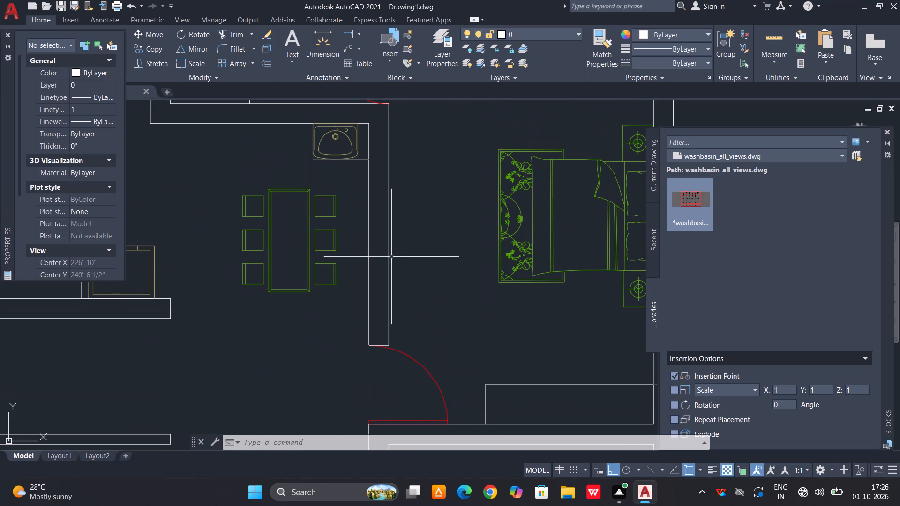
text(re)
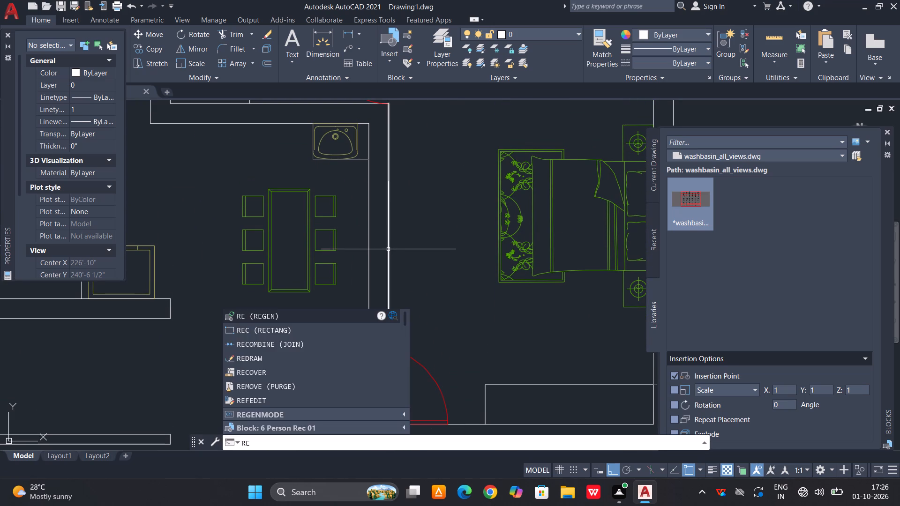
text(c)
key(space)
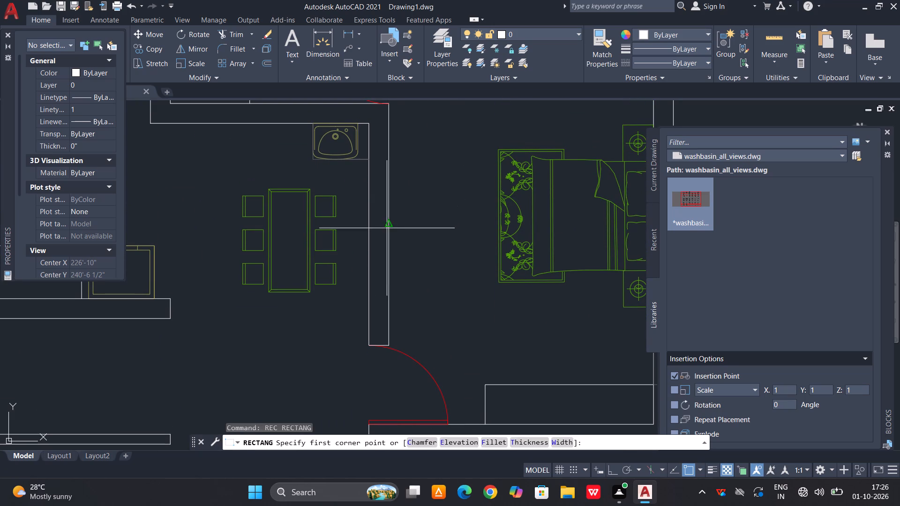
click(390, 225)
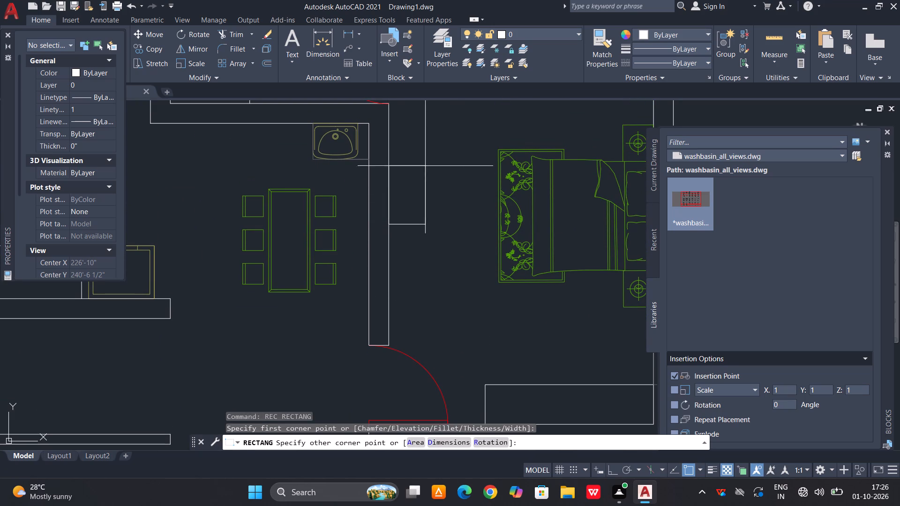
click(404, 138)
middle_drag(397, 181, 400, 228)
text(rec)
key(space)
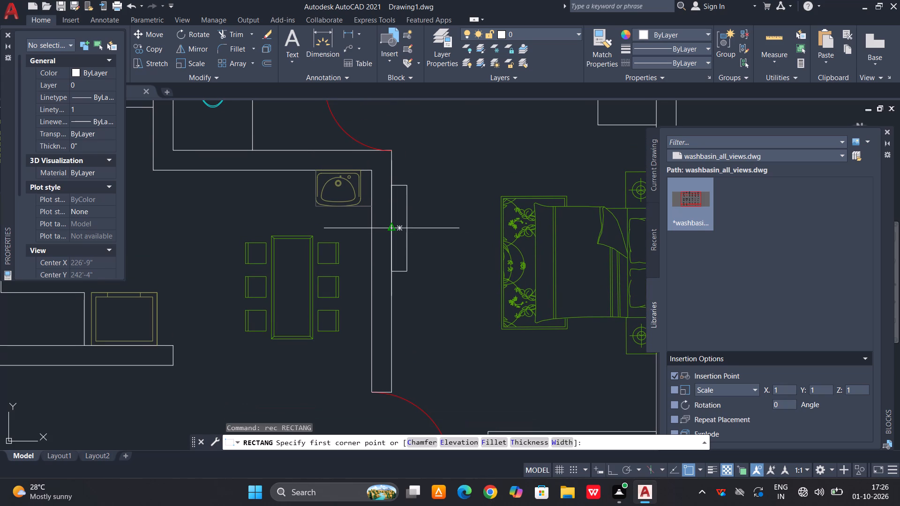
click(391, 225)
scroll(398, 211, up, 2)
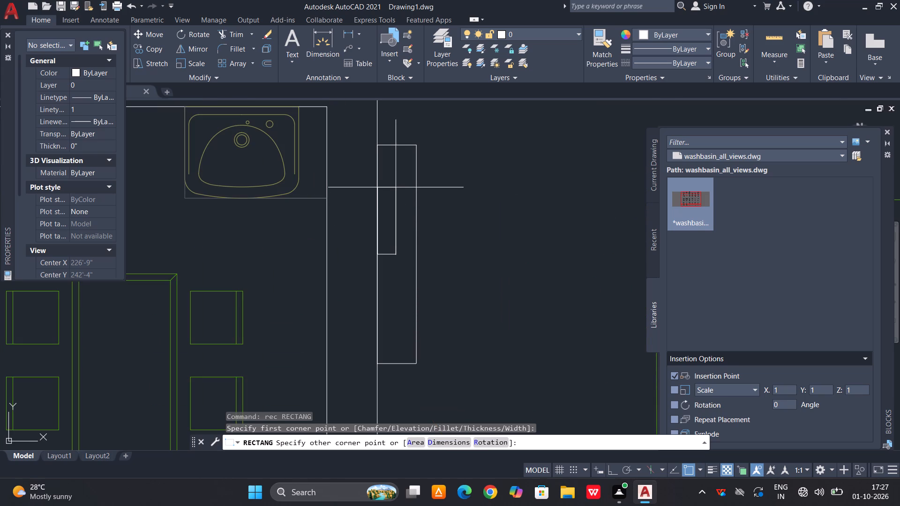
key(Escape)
Draw a thinner, shorter rectangle against the same wall face, inside the first rectangle opposite the bed.
key(r)
key(e)
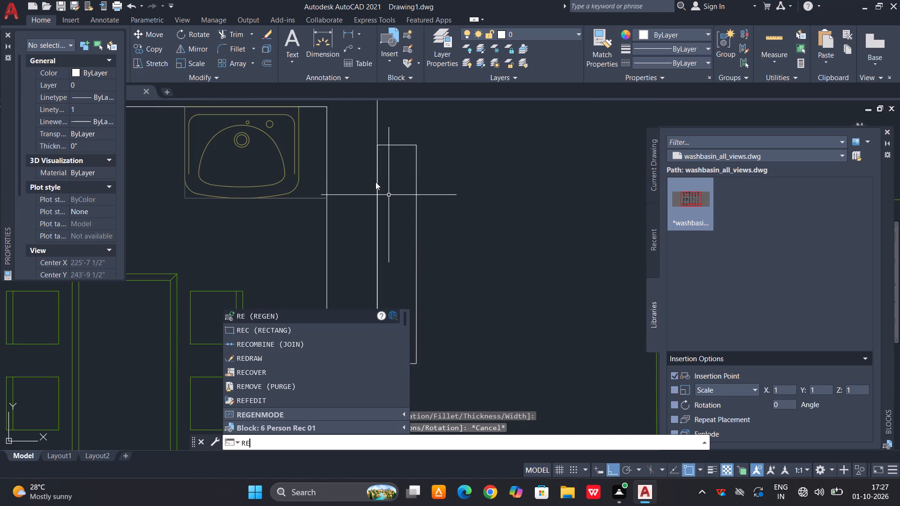
text(c)
key(space)
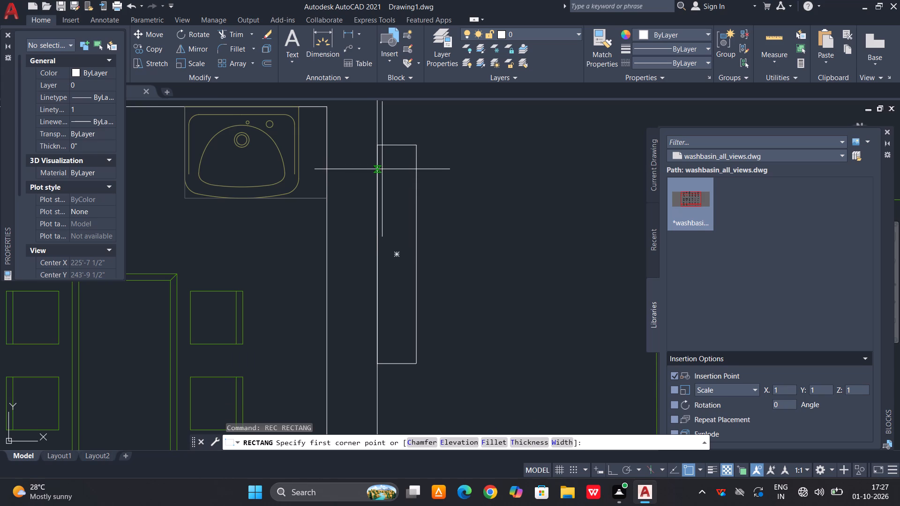
scroll(378, 169, up, 3)
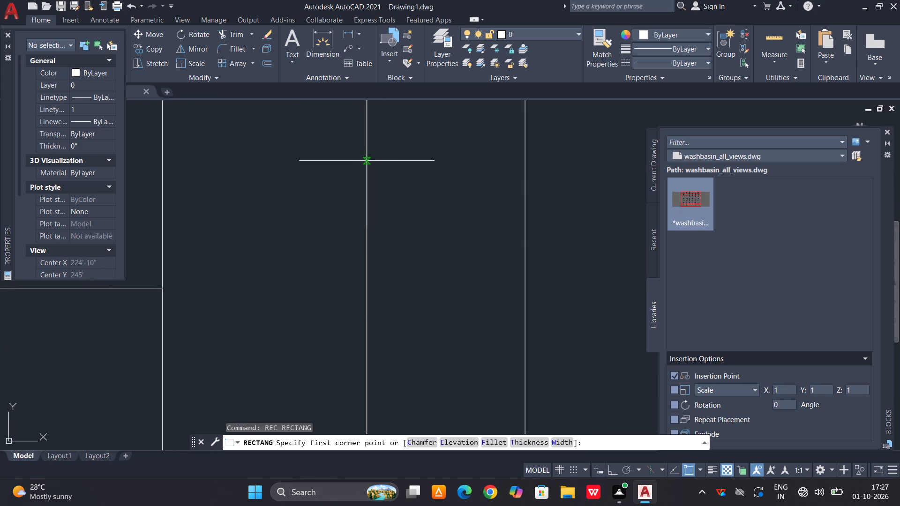
click(367, 159)
scroll(382, 199, down, 4)
scroll(399, 290, up, 1)
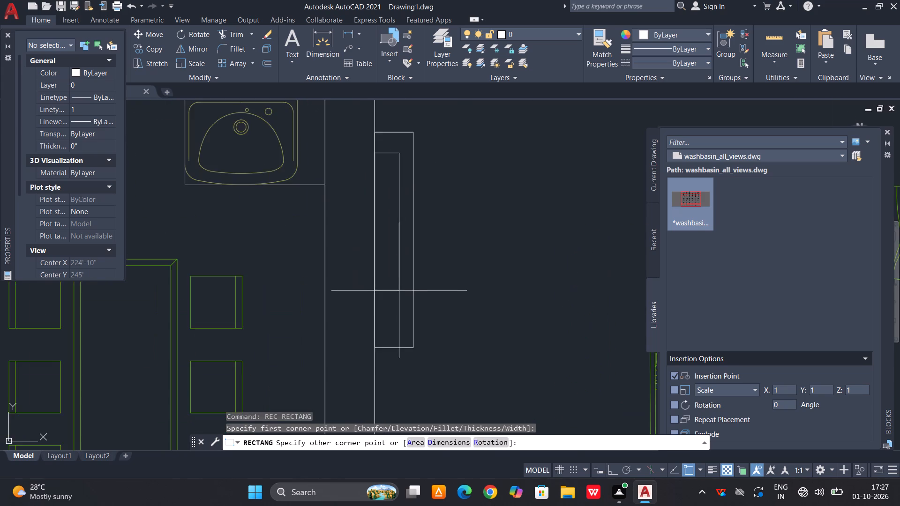
scroll(399, 291, up, 1)
scroll(388, 350, down, 1)
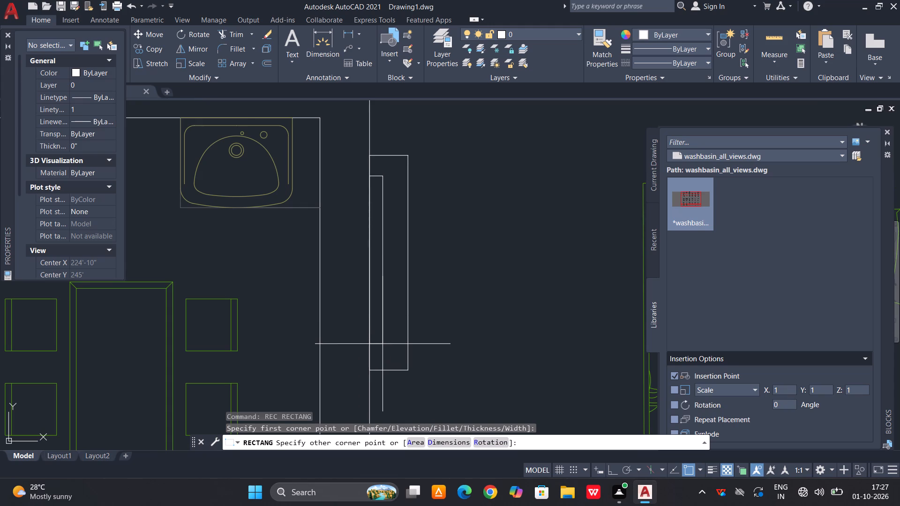
click(382, 344)
key(Escape)
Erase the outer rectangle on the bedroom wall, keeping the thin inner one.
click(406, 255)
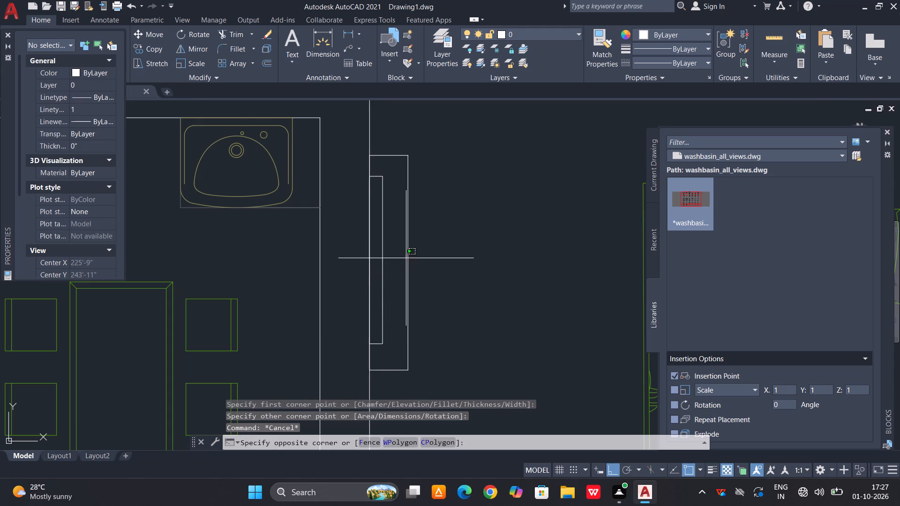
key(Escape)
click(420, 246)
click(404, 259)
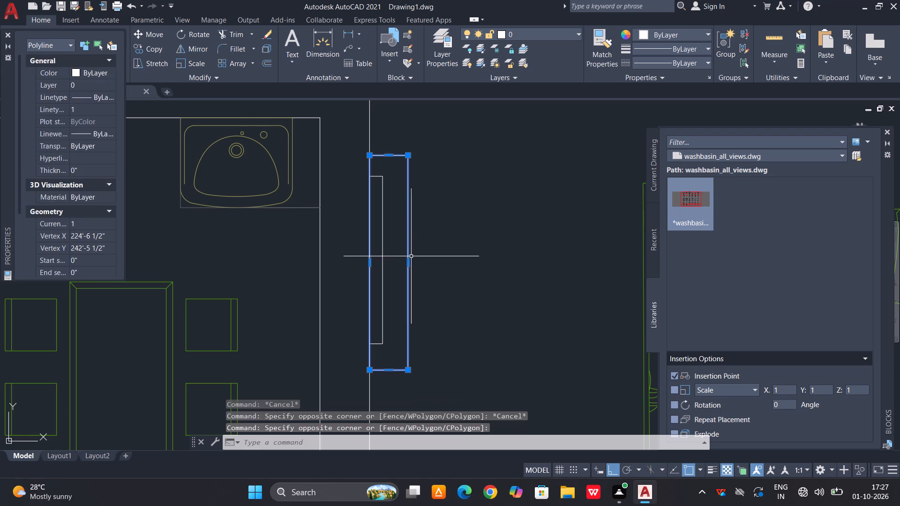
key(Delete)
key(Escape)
Draw a slightly larger rectangle around the thin one, with its long side against the bedroom wall face.
text(rec)
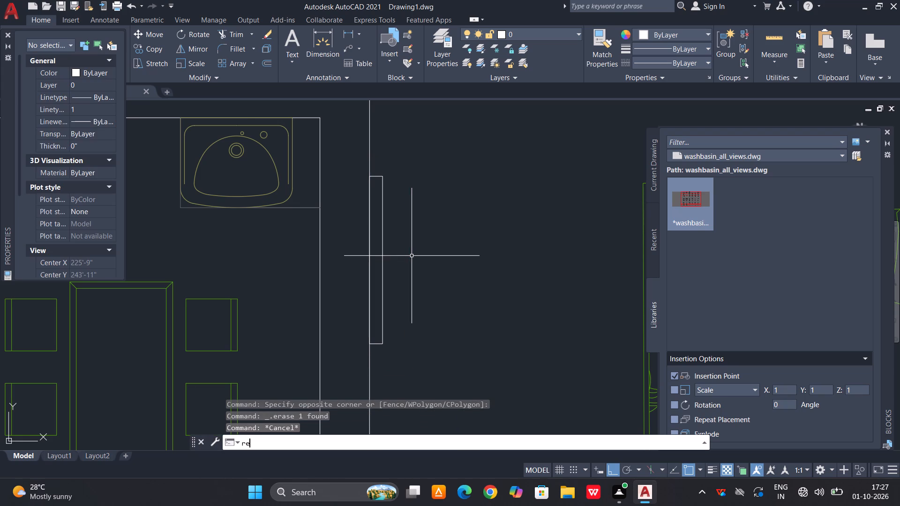
key(space)
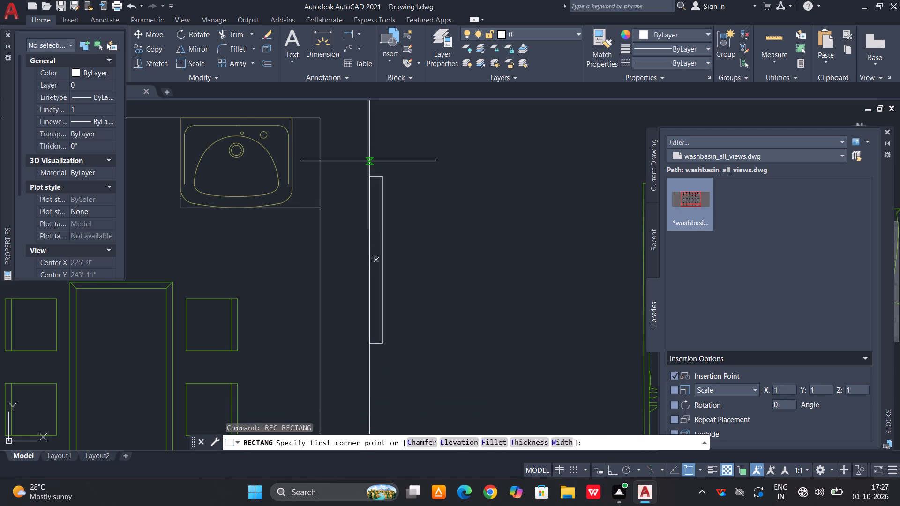
click(370, 163)
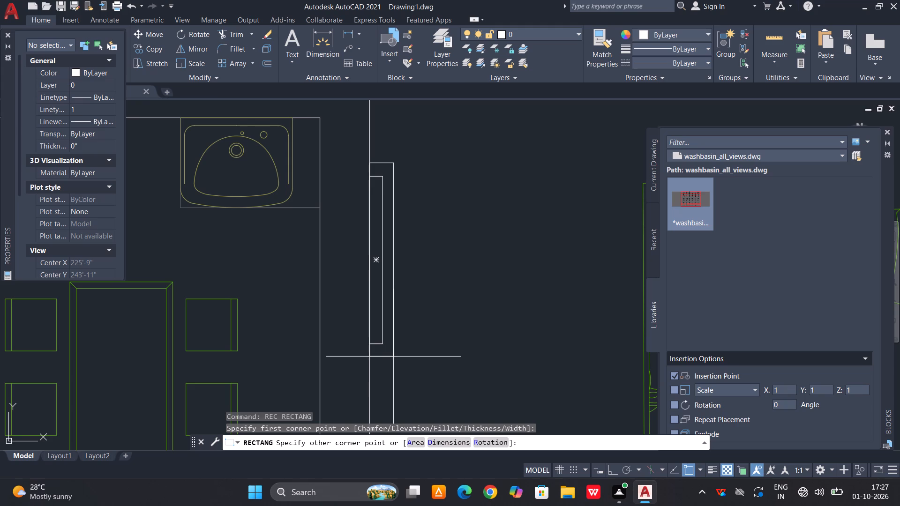
click(393, 354)
scroll(377, 324, up, 1)
key(Escape)
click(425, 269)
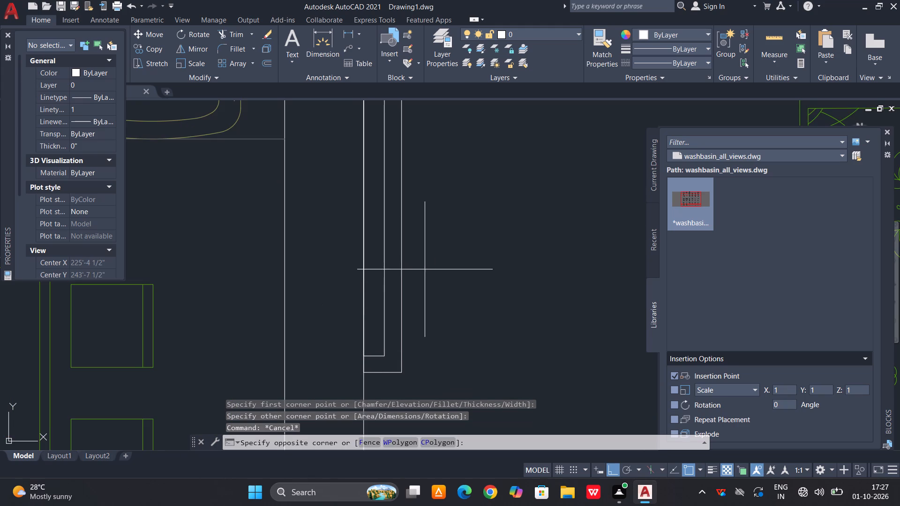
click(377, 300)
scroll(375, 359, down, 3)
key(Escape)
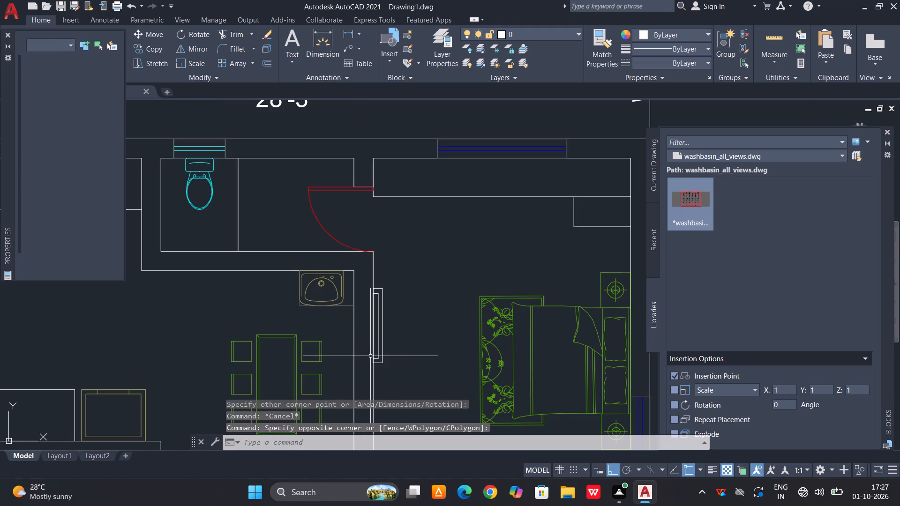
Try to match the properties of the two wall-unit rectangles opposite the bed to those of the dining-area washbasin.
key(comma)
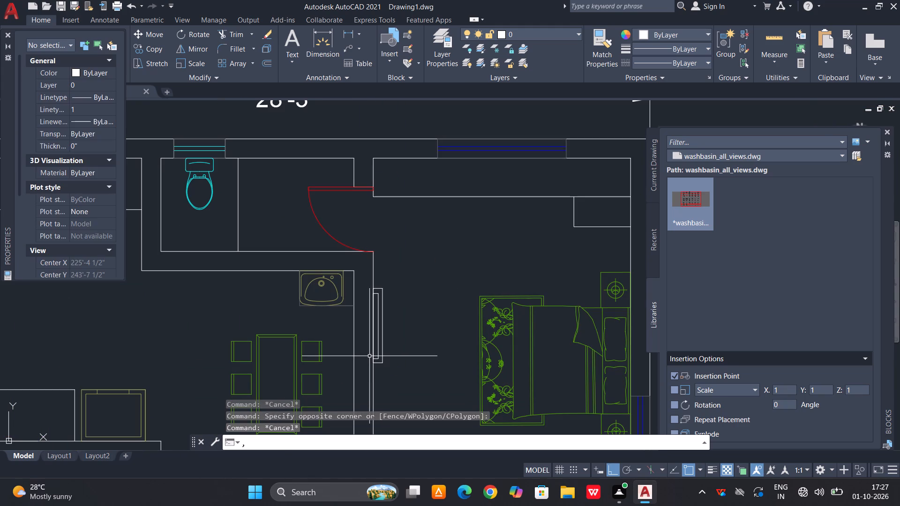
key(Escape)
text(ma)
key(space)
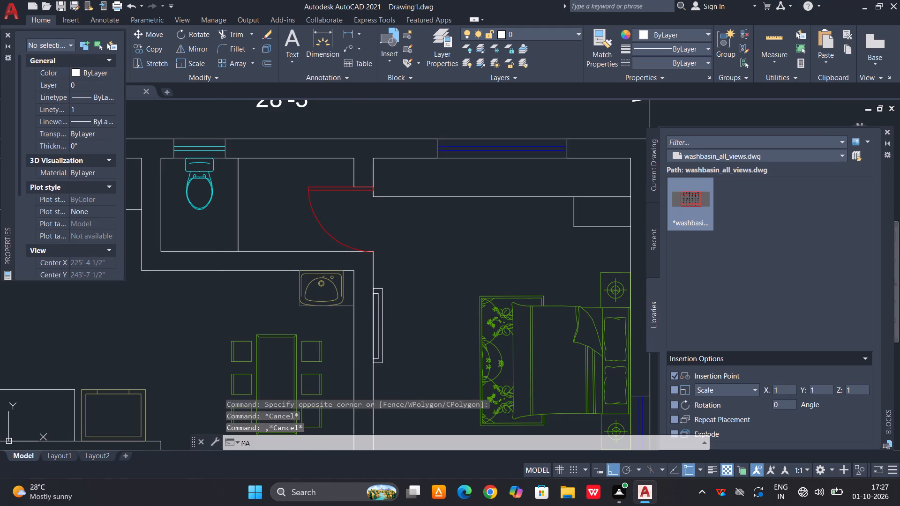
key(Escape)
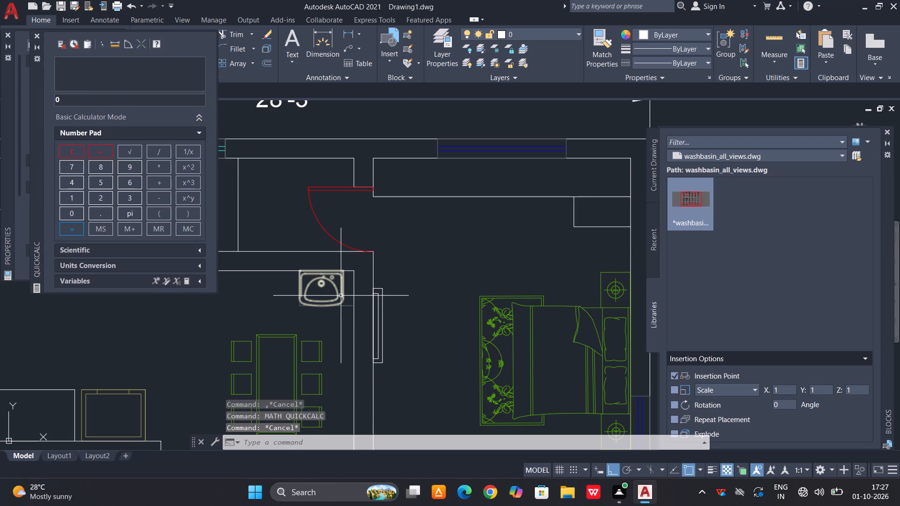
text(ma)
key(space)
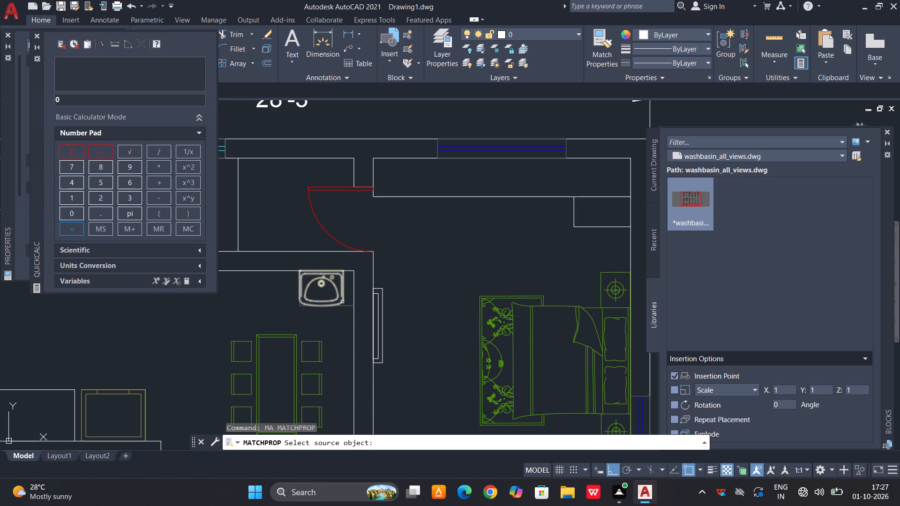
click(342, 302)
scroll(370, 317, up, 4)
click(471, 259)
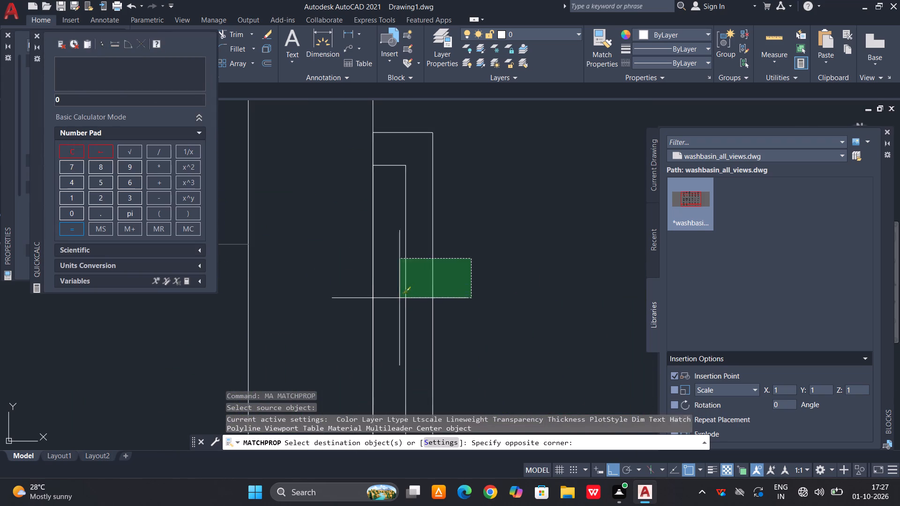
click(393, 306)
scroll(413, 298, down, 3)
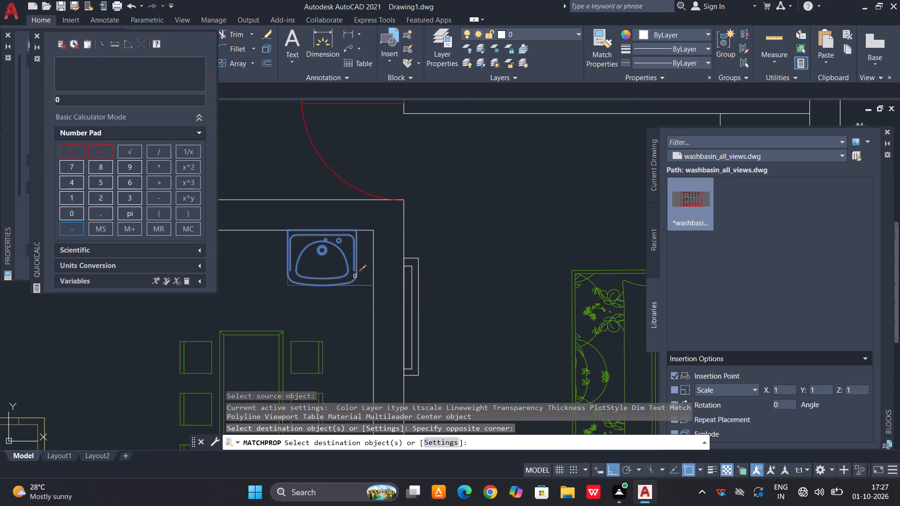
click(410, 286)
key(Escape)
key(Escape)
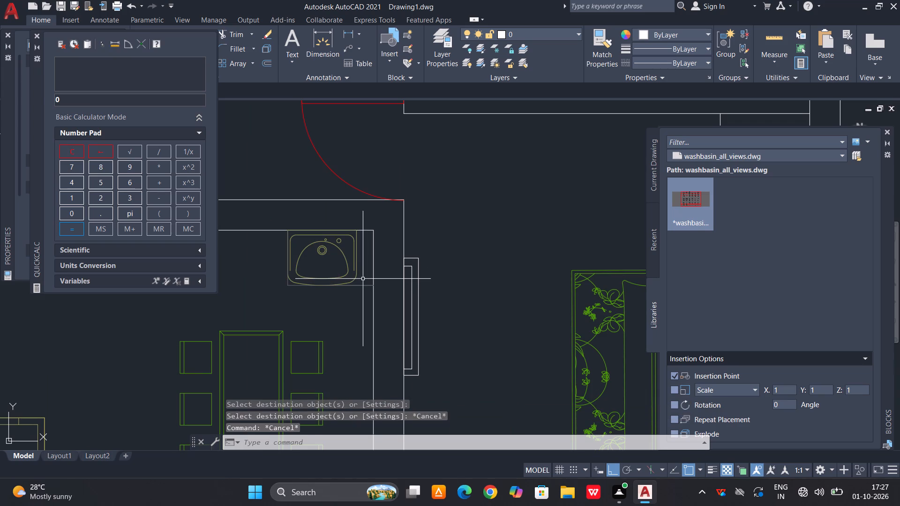
Set the colour of both wall-unit rectangles opposite the bed to the olive Color 53.
scroll(424, 256, up, 3)
drag(430, 295, 422, 301)
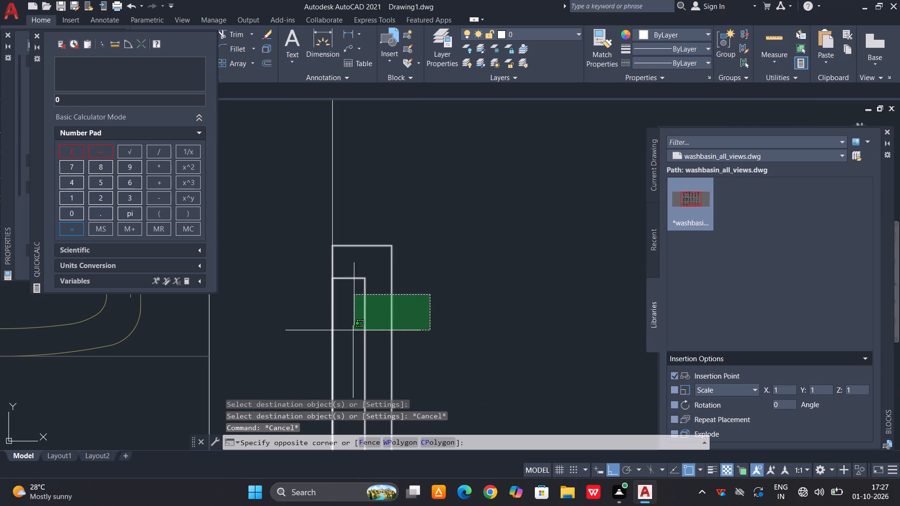
click(353, 330)
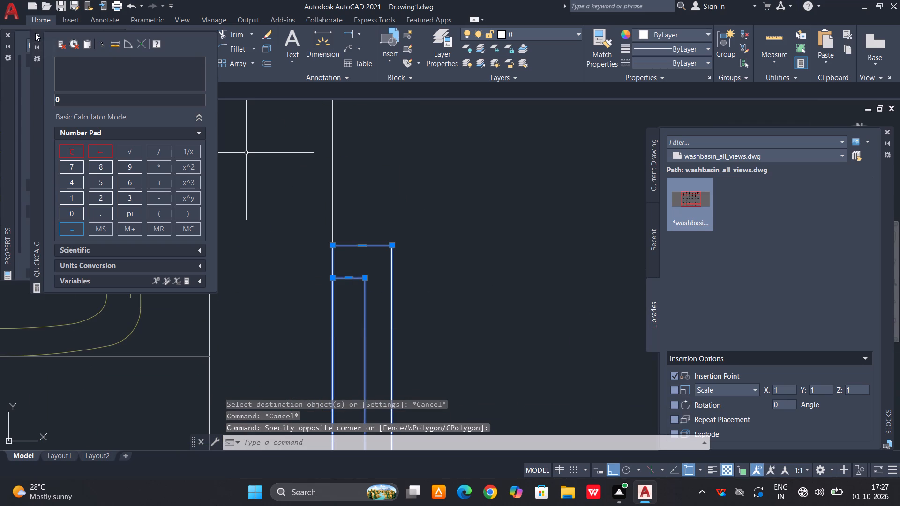
click(35, 33)
click(97, 72)
click(109, 69)
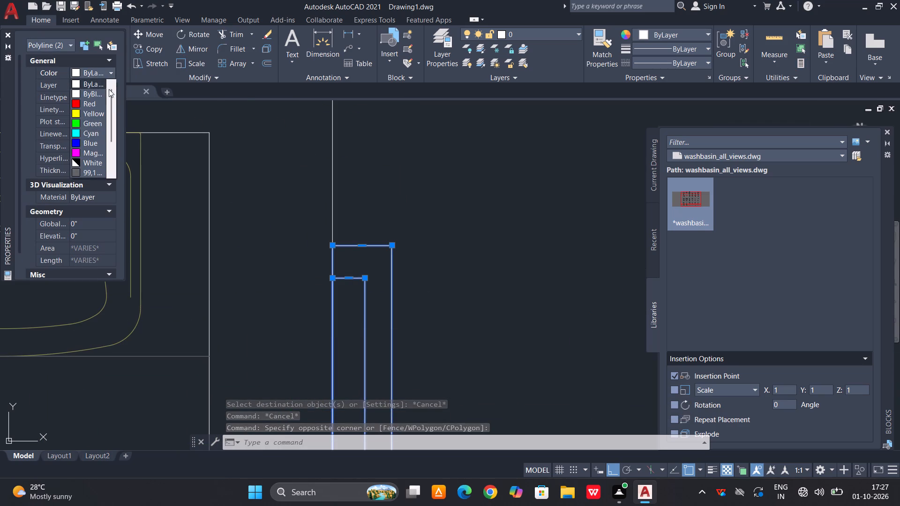
scroll(86, 158, down, 3)
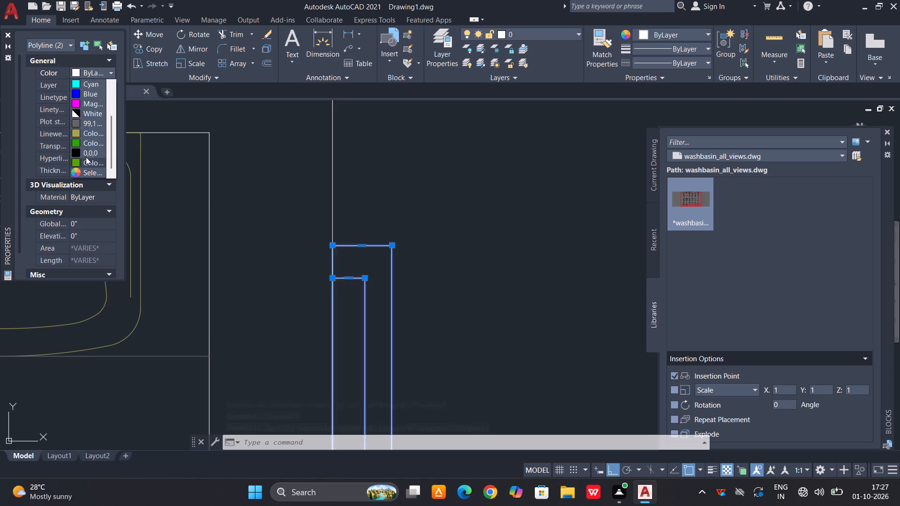
click(90, 133)
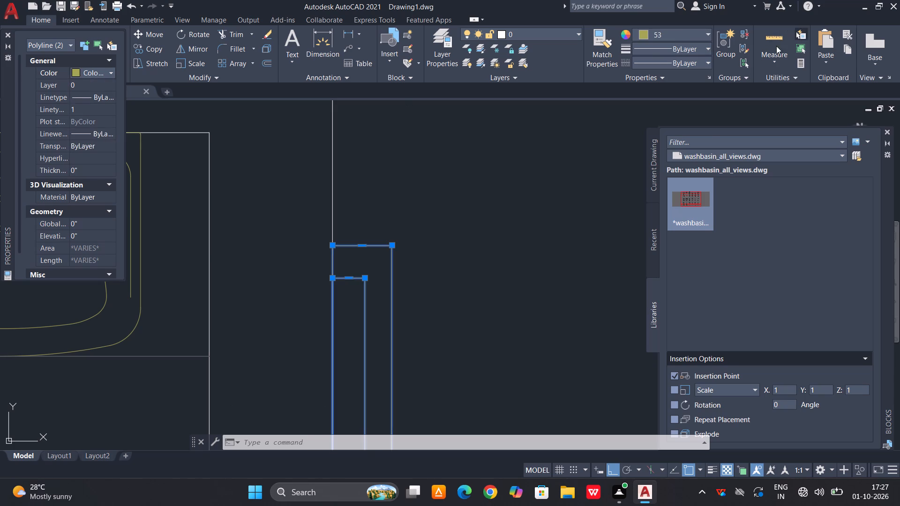
key(Escape)
Move both wall-unit rectangles along the bedroom wall face towards the bedroom door beside the dining area, keeping them against the wall.
scroll(555, 185, down, 6)
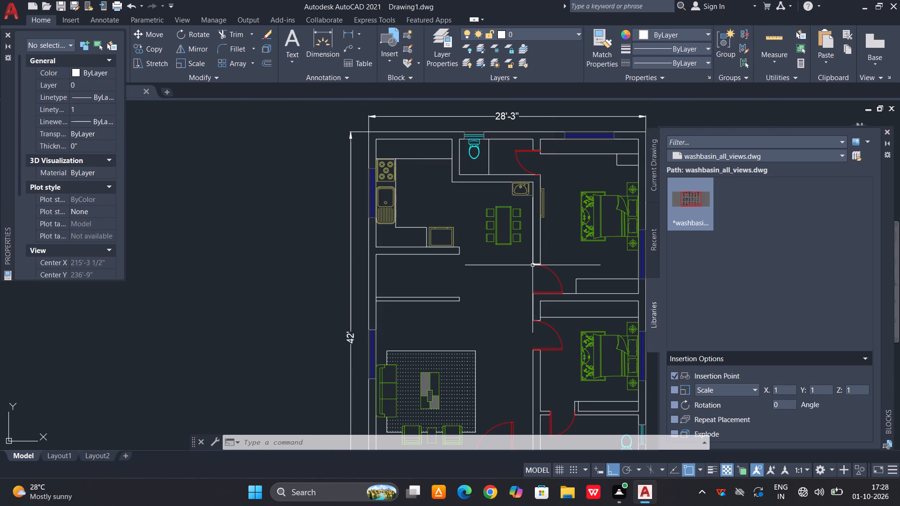
middle_drag(532, 268, 514, 305)
scroll(529, 248, up, 3)
click(529, 225)
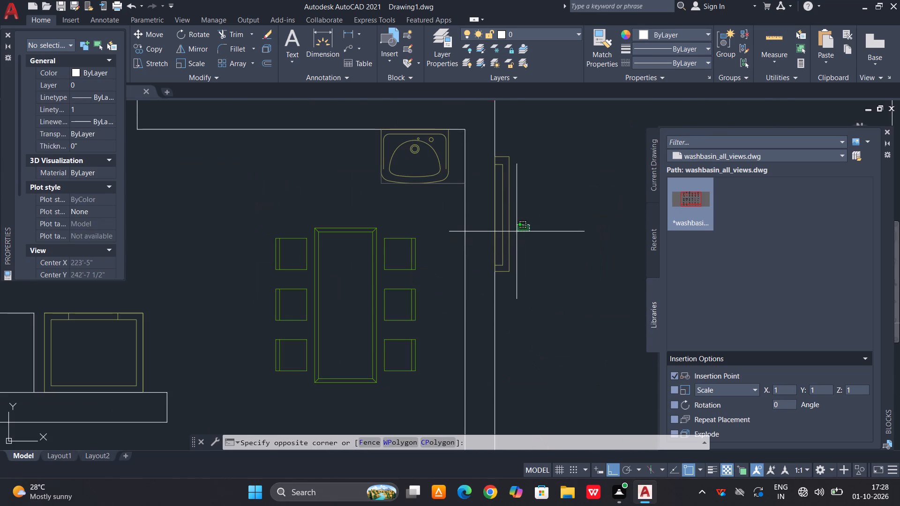
click(501, 229)
text(m)
key(space)
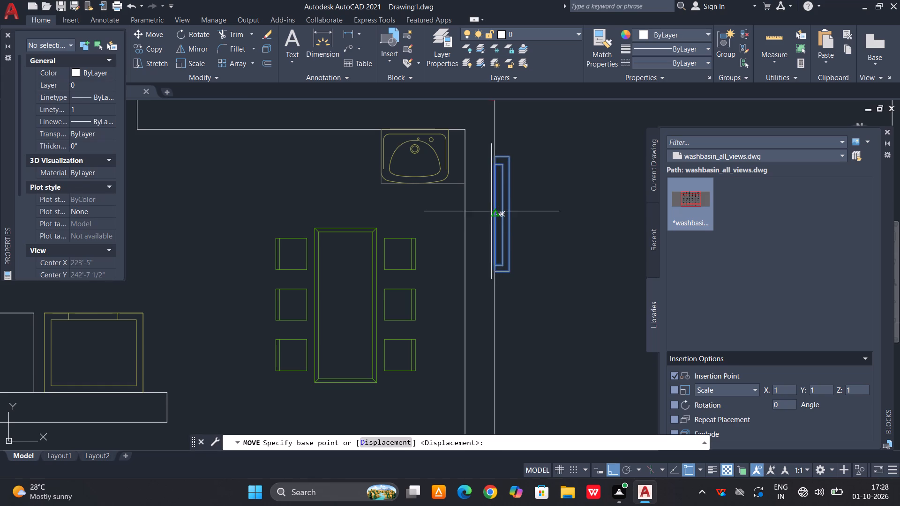
click(491, 211)
click(497, 266)
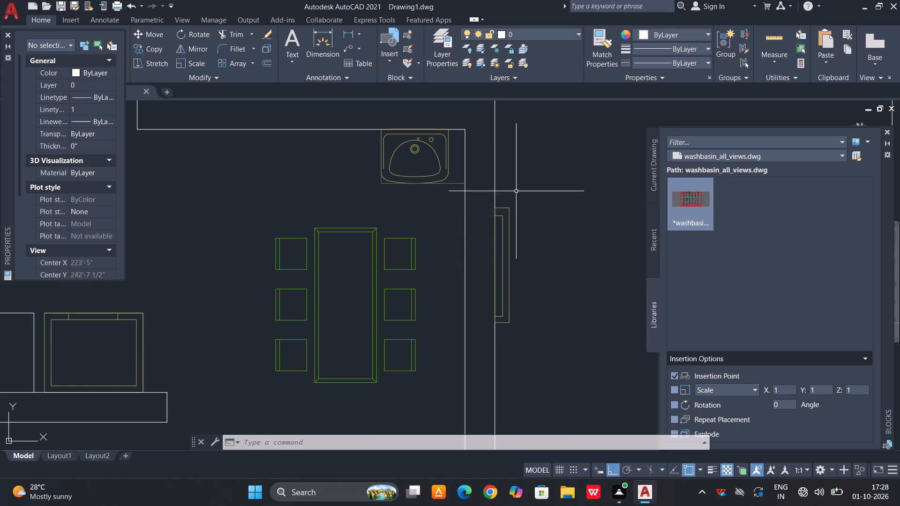
Copy the two wall-unit rectangles from the bedroom wall to the open floor area between the living-room rug and the bedroom doors.
scroll(520, 181, down, 2)
middle_drag(559, 269, 521, 197)
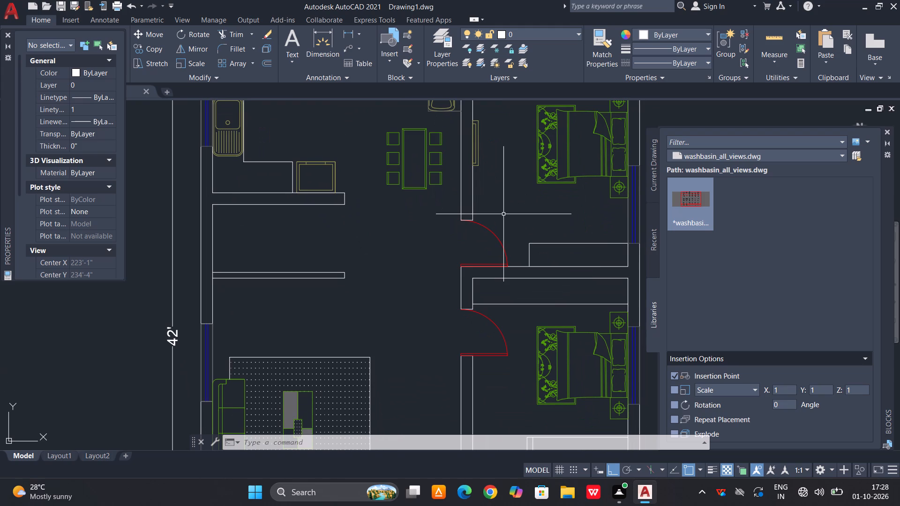
scroll(505, 220, down, 1)
scroll(493, 166, up, 3)
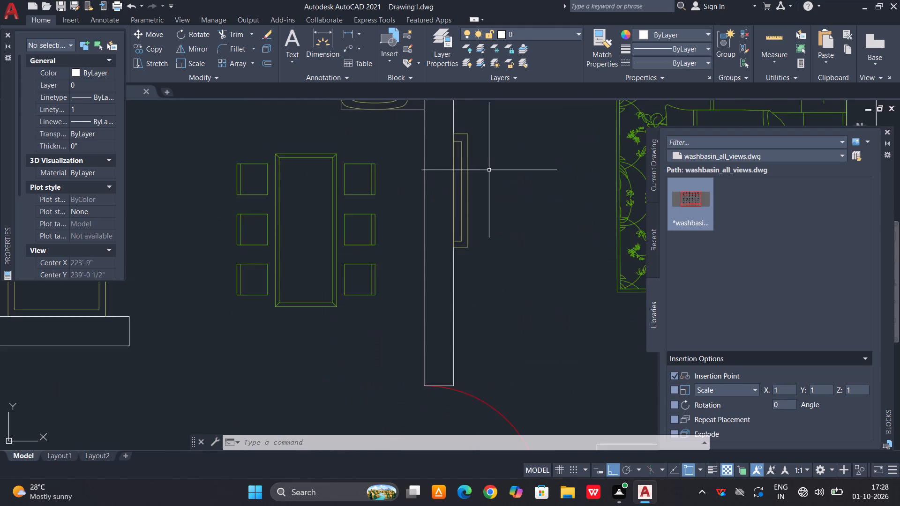
scroll(489, 170, up, 1)
key(Escape)
click(484, 173)
click(444, 201)
key(Escape)
click(468, 190)
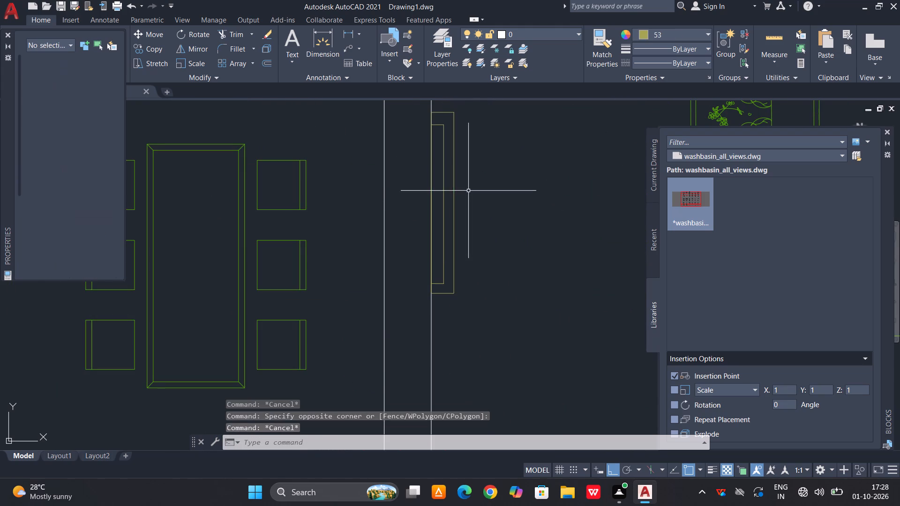
click(439, 209)
text(co)
key(space)
click(428, 193)
scroll(485, 152, down, 5)
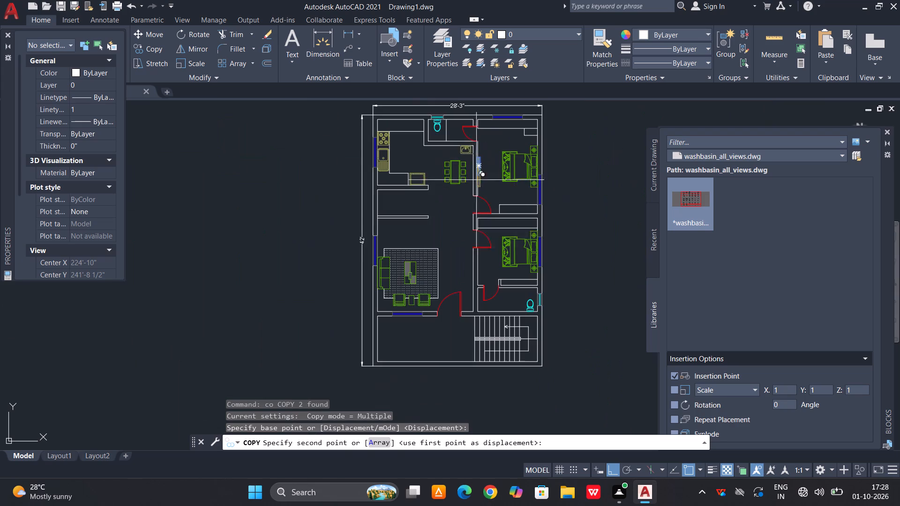
scroll(445, 243, up, 2)
key(F8)
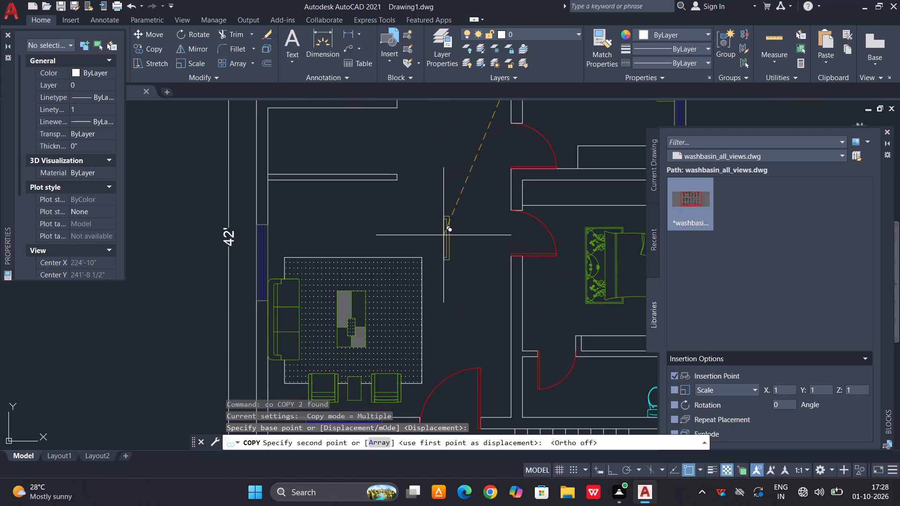
click(443, 202)
scroll(449, 182, up, 3)
key(Escape)
Rotate the copied wall unit a quarter turn clockwise so it lies horizontally with its wall side facing up.
click(453, 159)
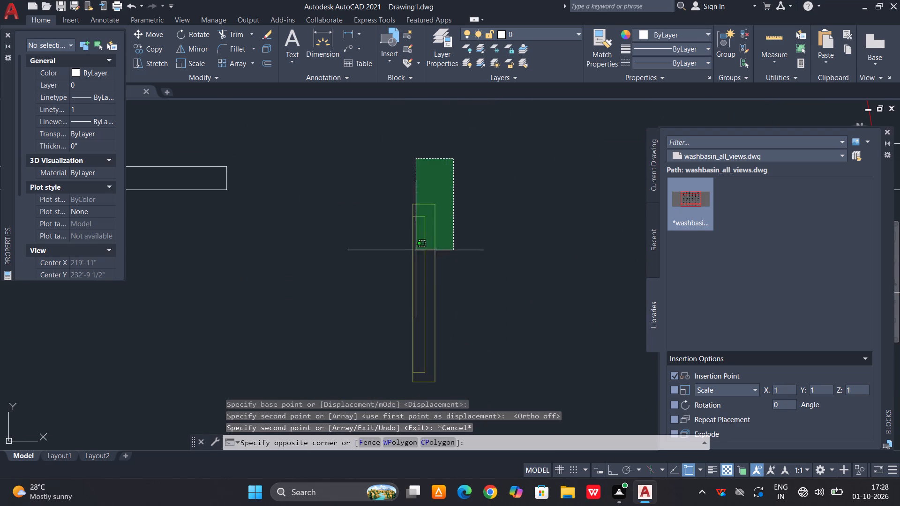
click(381, 371)
key(r)
key(o)
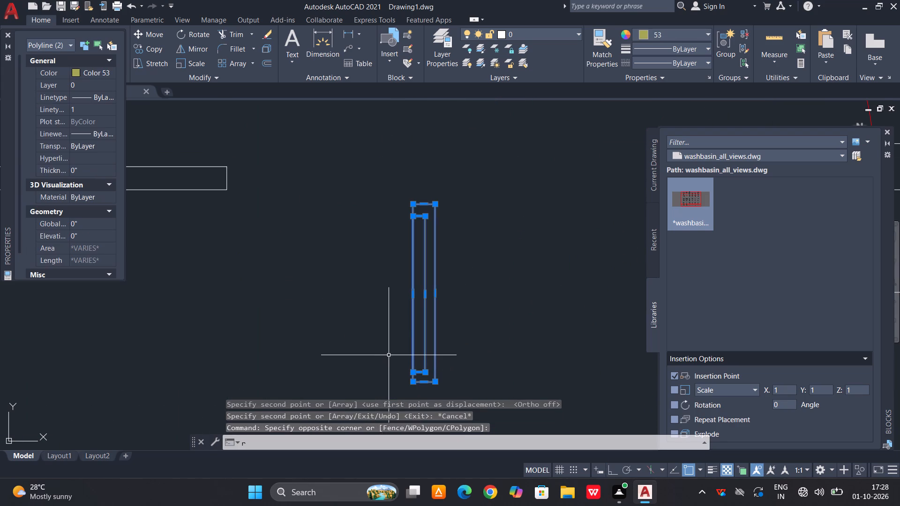
key(space)
click(407, 298)
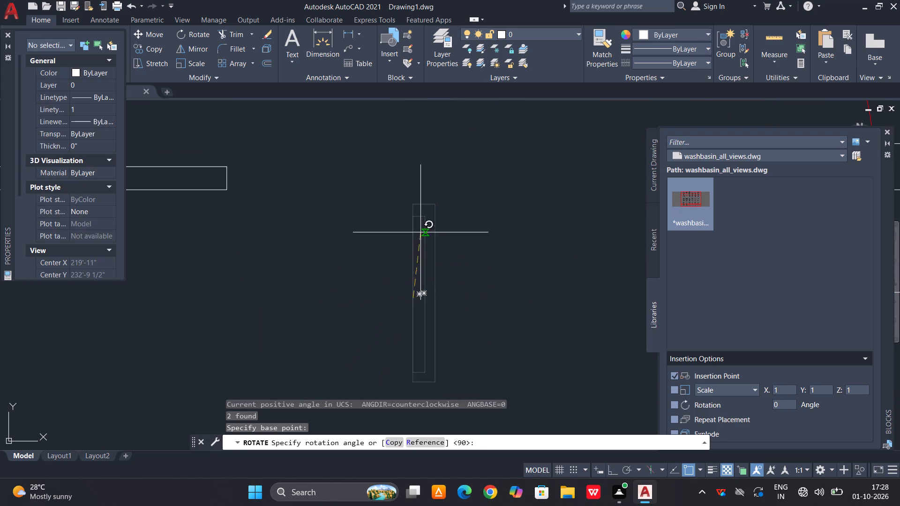
key(F8)
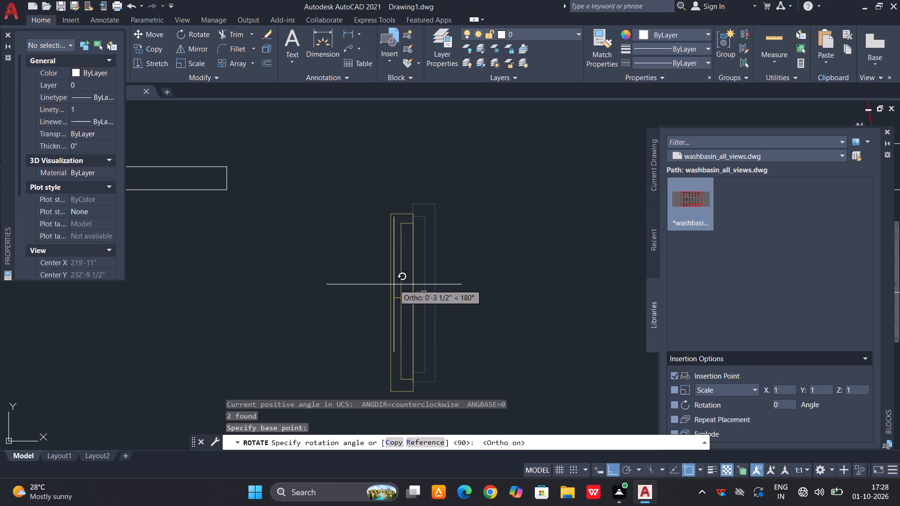
click(406, 345)
Move the rotated wall unit against the living-room face of the thin partition wall, opposite the rug and seating.
drag(511, 275, 506, 287)
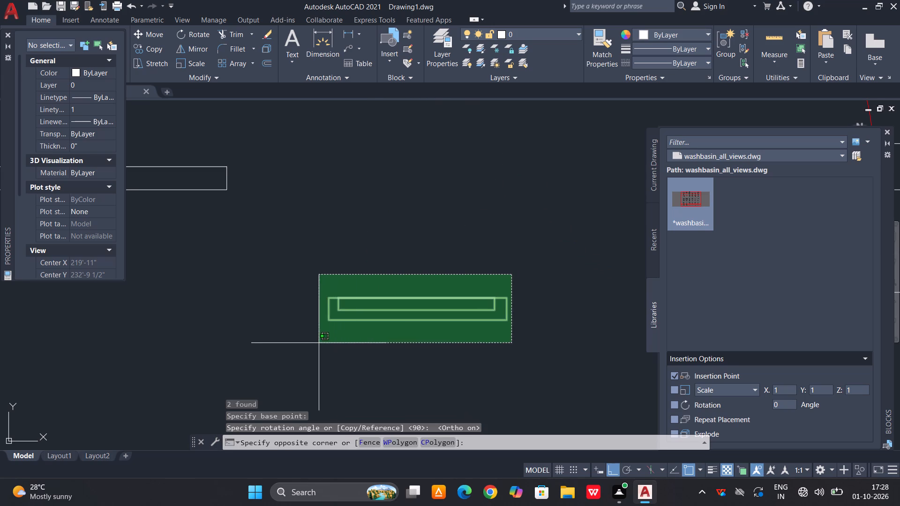
click(302, 342)
text(m)
key(space)
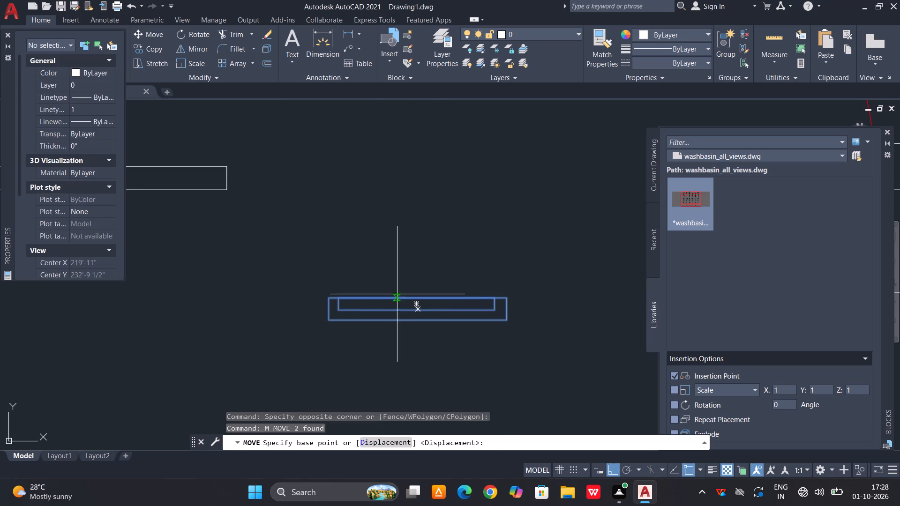
click(415, 298)
scroll(435, 282, down, 1)
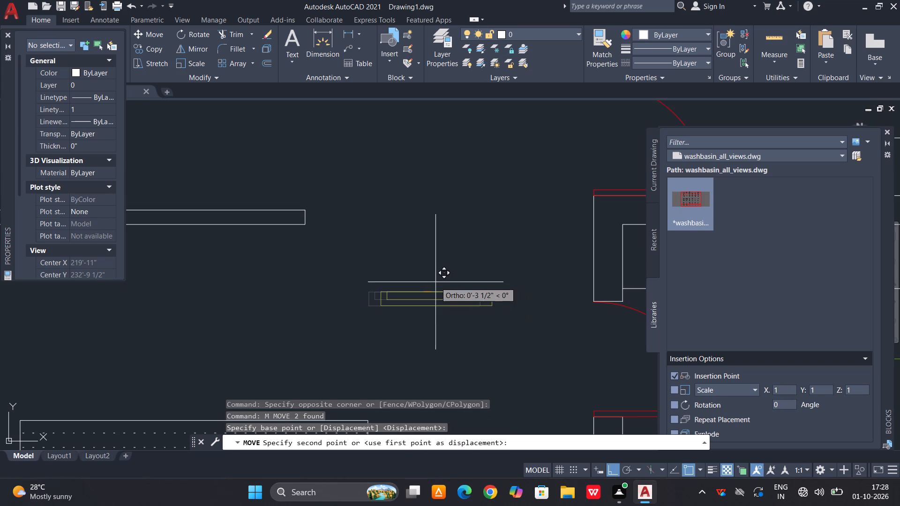
scroll(380, 291, down, 1)
middle_drag(324, 290, 434, 249)
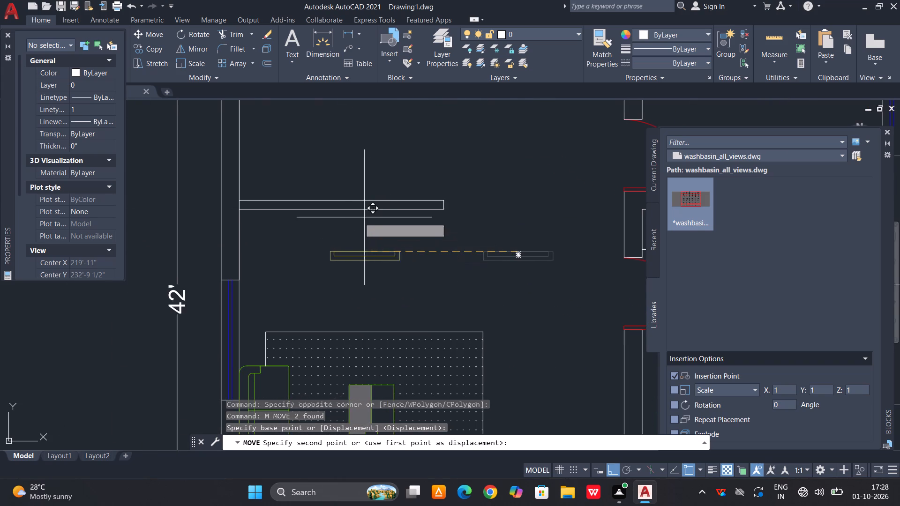
scroll(349, 217, up, 1)
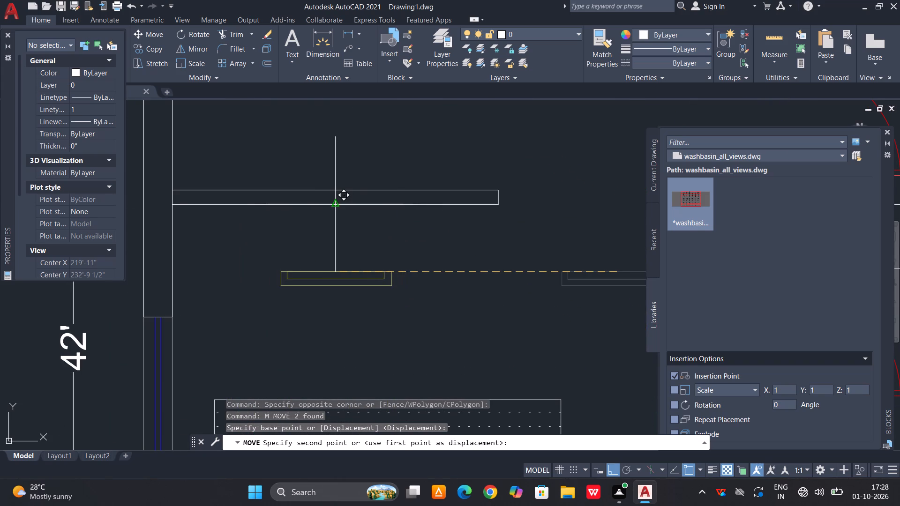
click(334, 205)
key(Escape)
key(Escape)
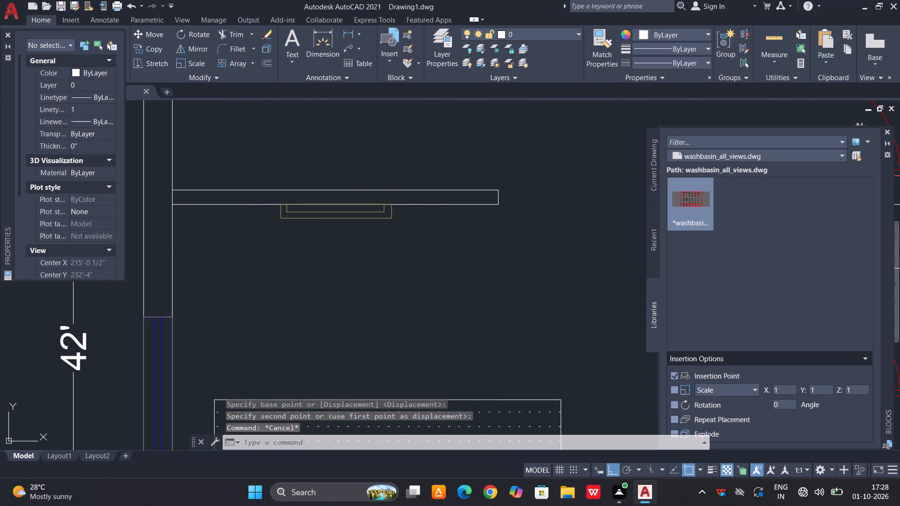
Draw a larger rectangle around the living-room wall unit, with its long side on the partition wall face.
text(re)
key(c)
key(space)
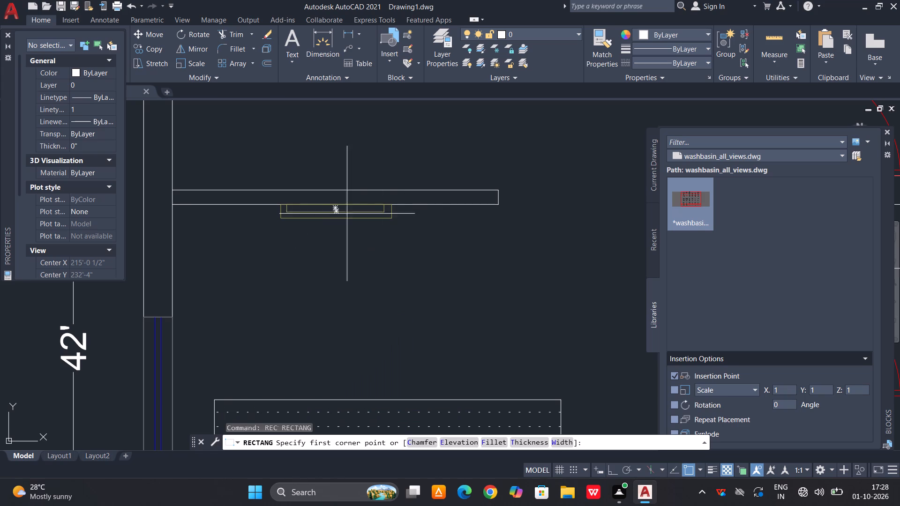
click(258, 204)
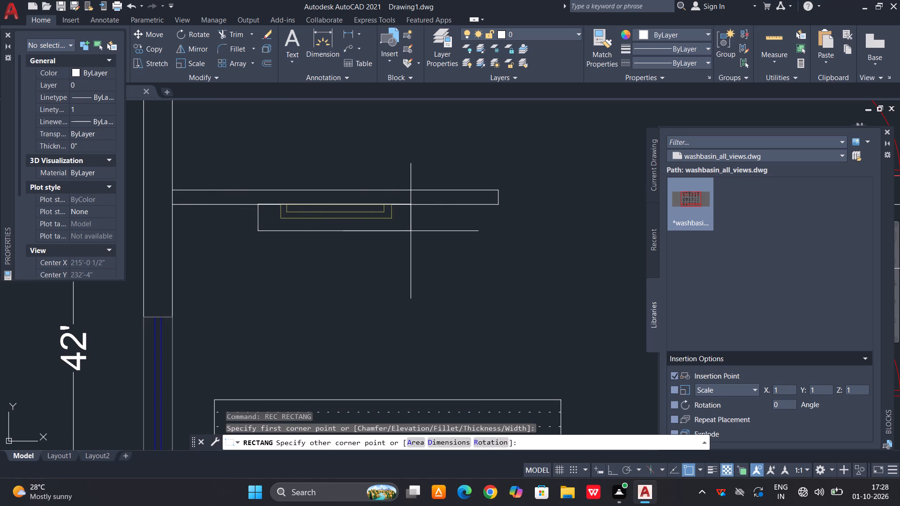
click(411, 231)
scroll(392, 222, up, 2)
key(Escape)
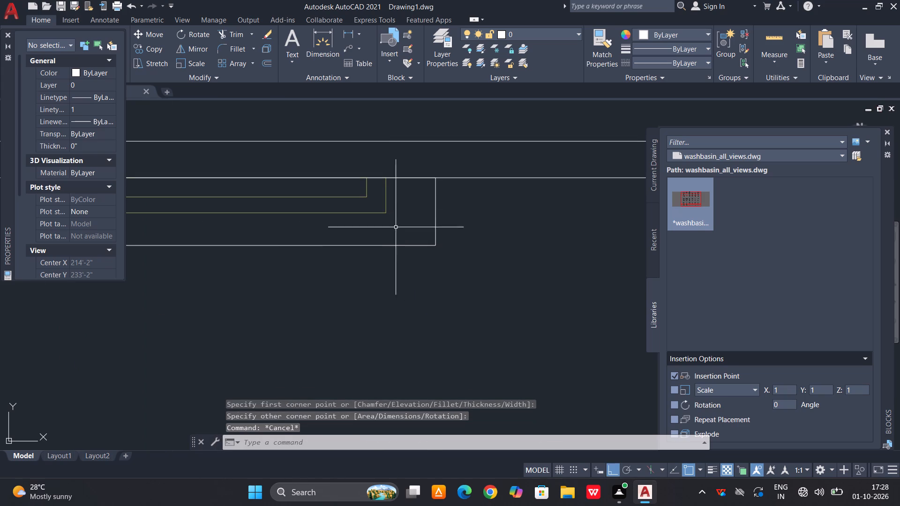
Match the properties of the olive living-room wall unit onto the larger rectangle drawn around it.
key(m)
key(a)
key(space)
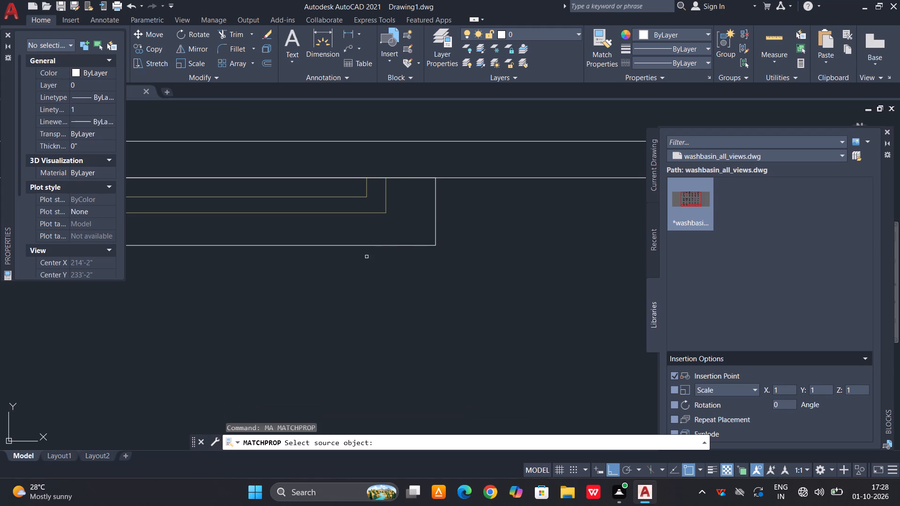
click(379, 211)
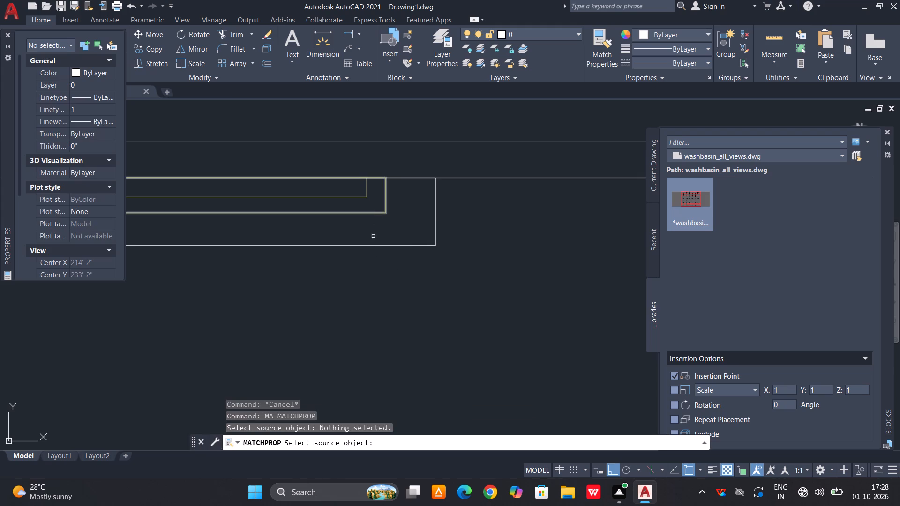
click(382, 212)
click(374, 246)
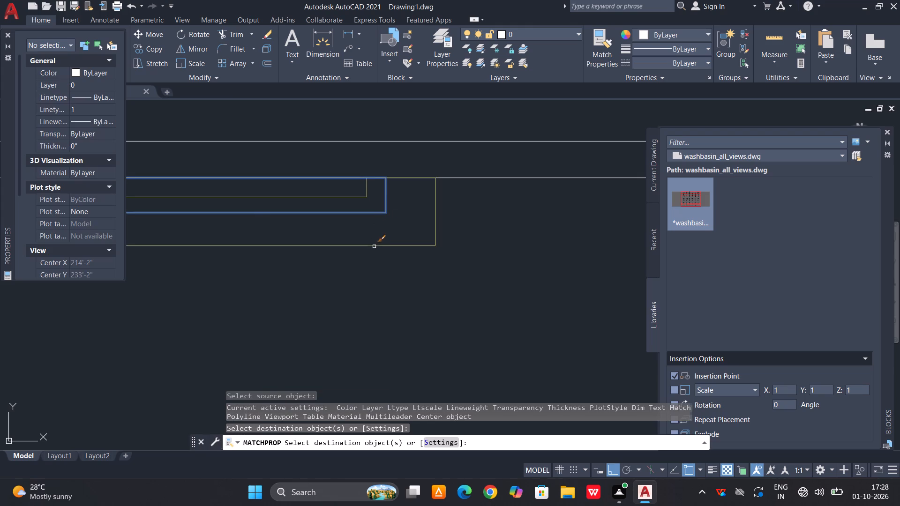
scroll(533, 254, down, 1)
key(Escape)
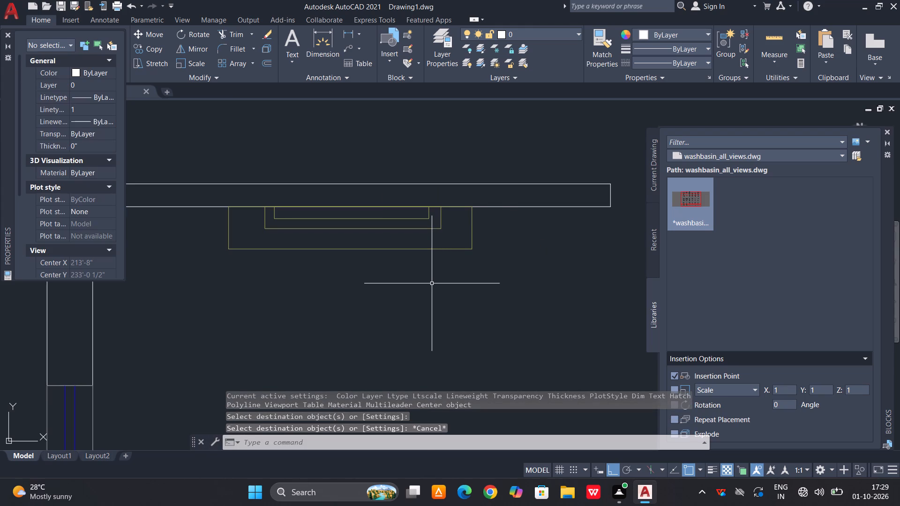
Offset the inner face line of the outer wall 2' into the space between the kitchen wall and the thin partition.
scroll(429, 286, down, 1)
middle_drag(283, 209, 305, 309)
key(Escape)
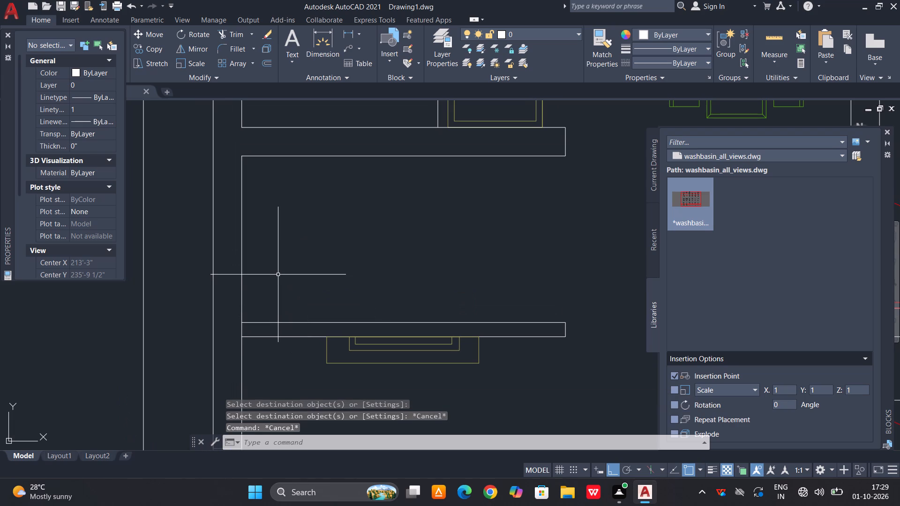
key(Escape)
text(o)
key(space)
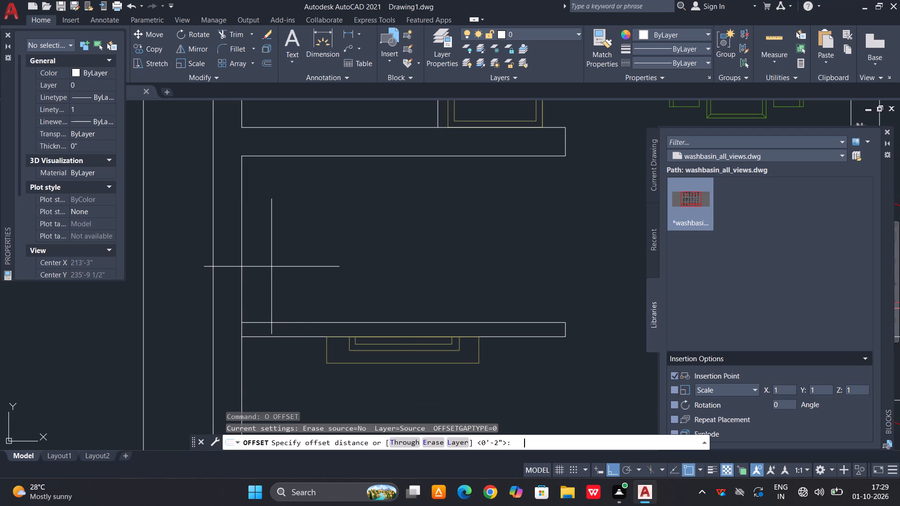
text(2')
key(space)
click(242, 229)
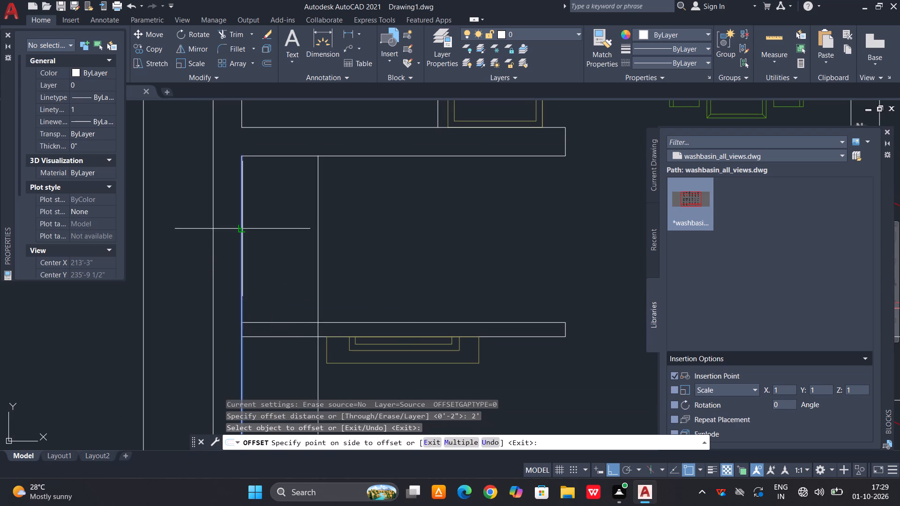
click(316, 223)
key(Escape)
key(Escape)
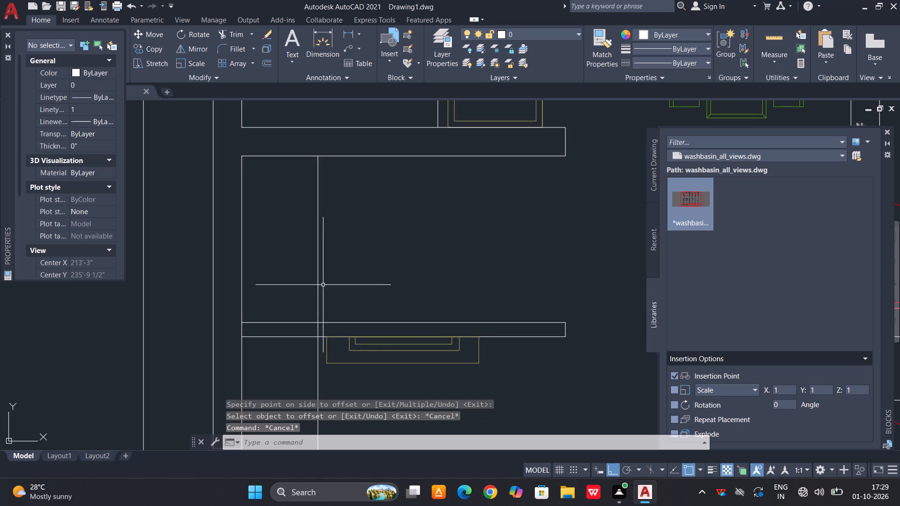
Trim the offset line where it crosses the thin partition and erase its leftover piece on the living-room side.
scroll(316, 338, up, 2)
text(tr)
key(space)
key(space)
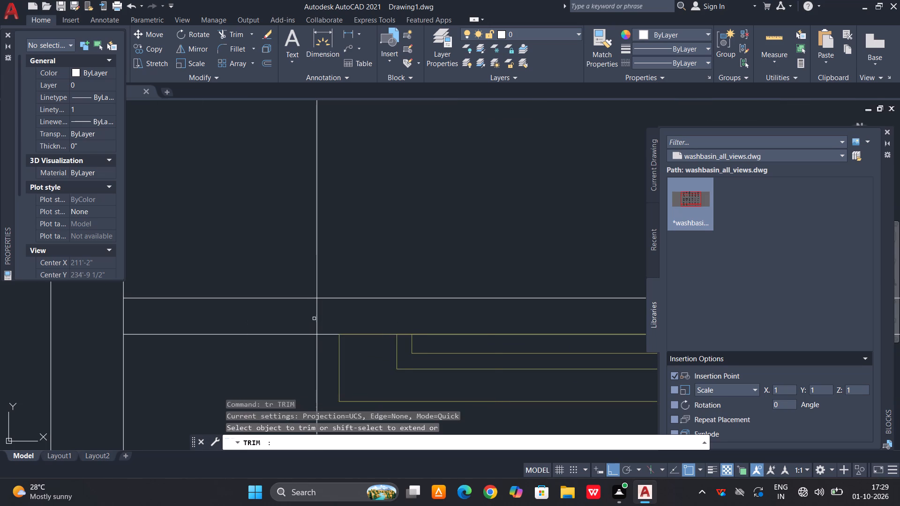
click(330, 306)
click(264, 323)
scroll(285, 314, down, 3)
key(Escape)
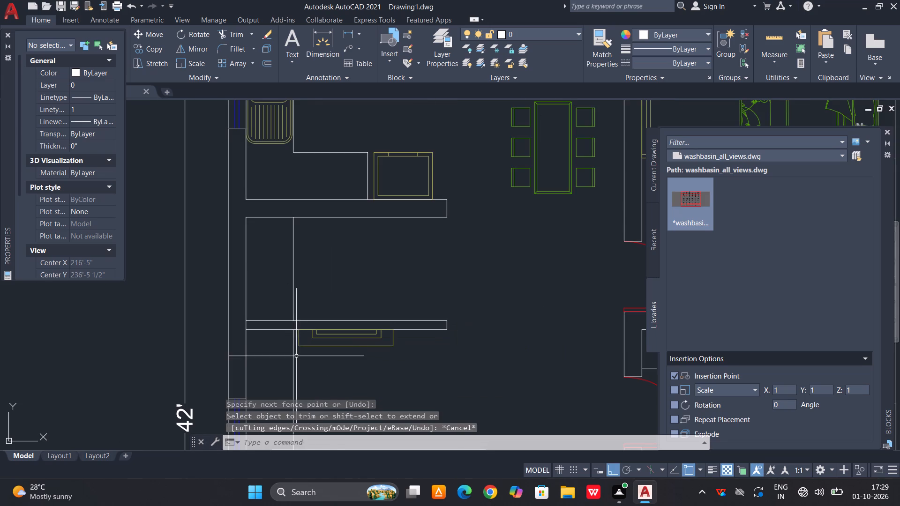
click(298, 357)
click(287, 361)
key(Delete)
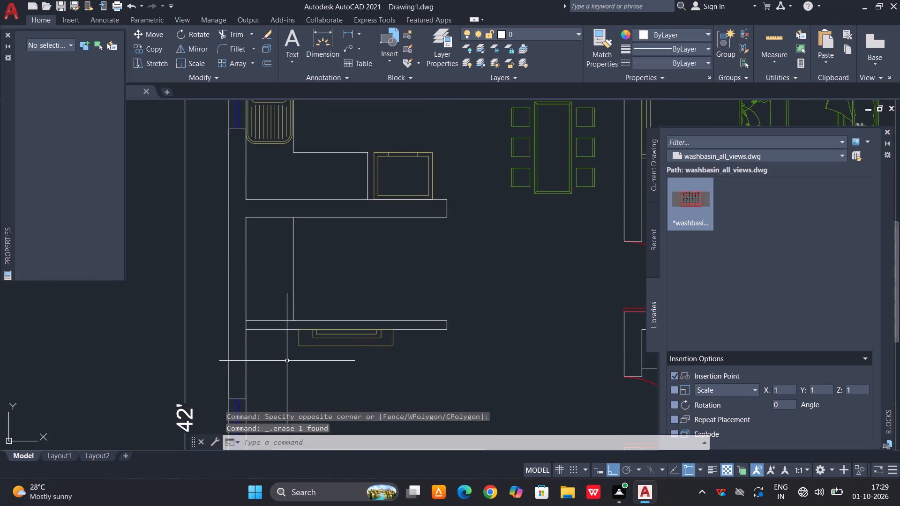
Close the Blocks and Properties palettes to free the drawing area around the floor plan.
scroll(318, 308, down, 3)
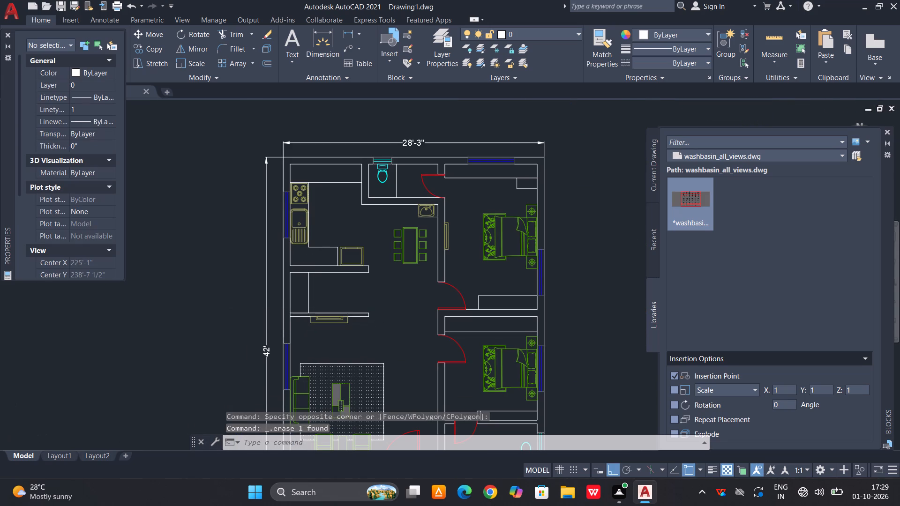
scroll(296, 311, down, 1)
middle_drag(321, 374, 330, 343)
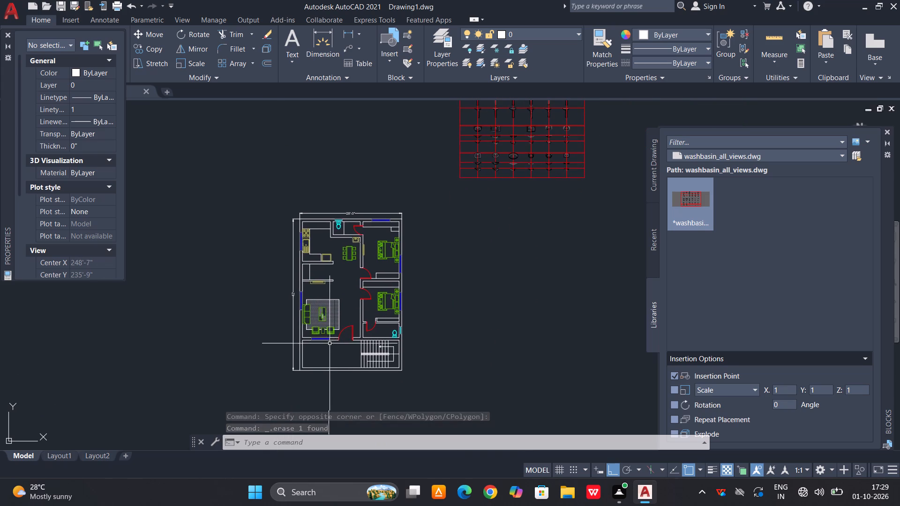
scroll(329, 383, up, 2)
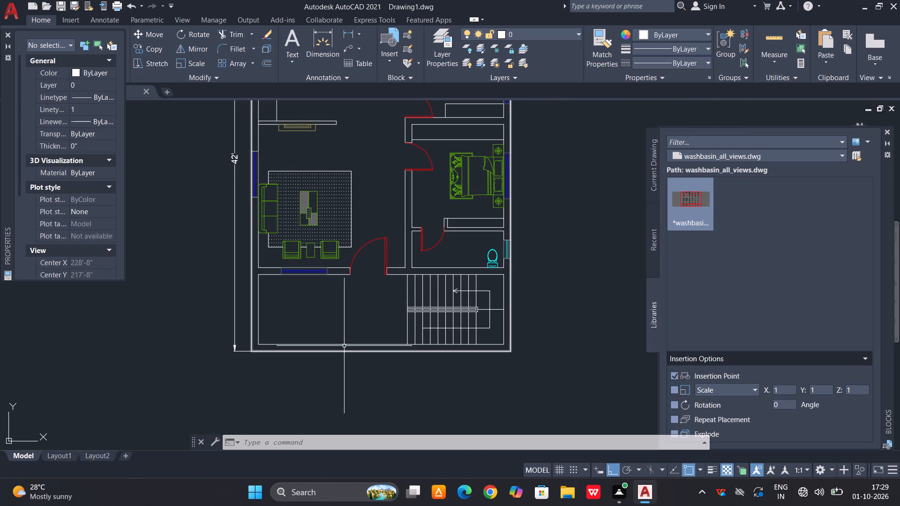
scroll(285, 325, up, 1)
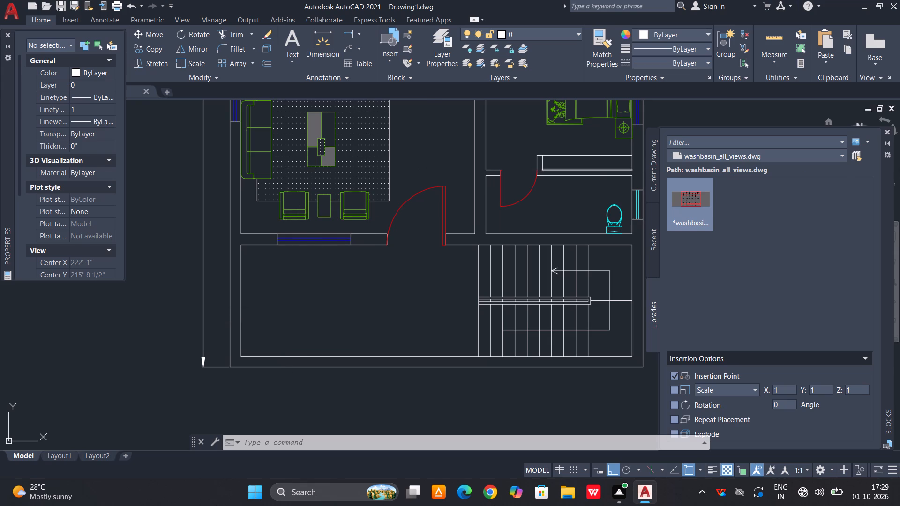
click(887, 134)
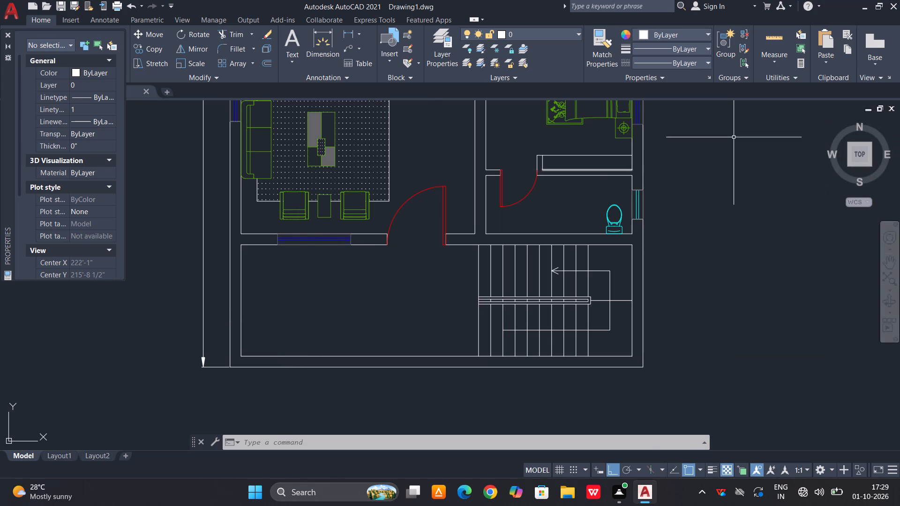
click(5, 36)
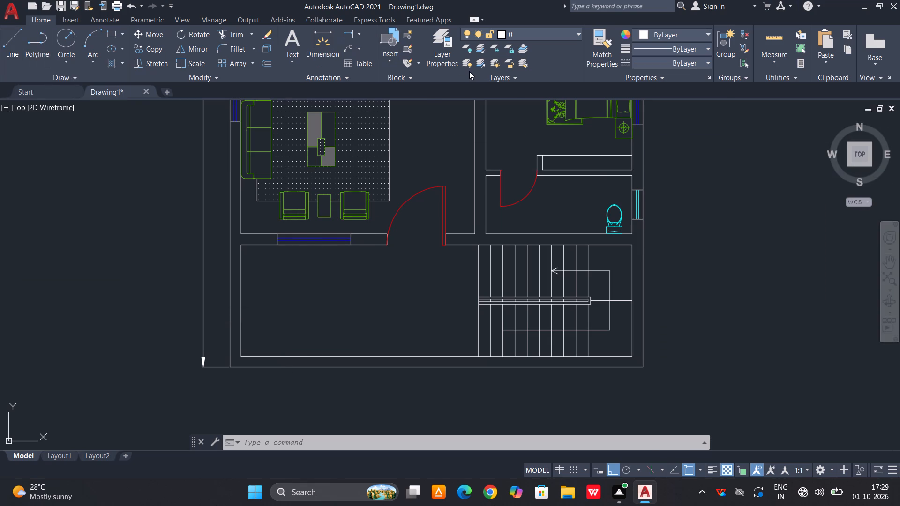
Place a Trees - Imperial block from the Architectural tool palette outside the house beside the staircase, and close the palette.
key(ctrl+3)
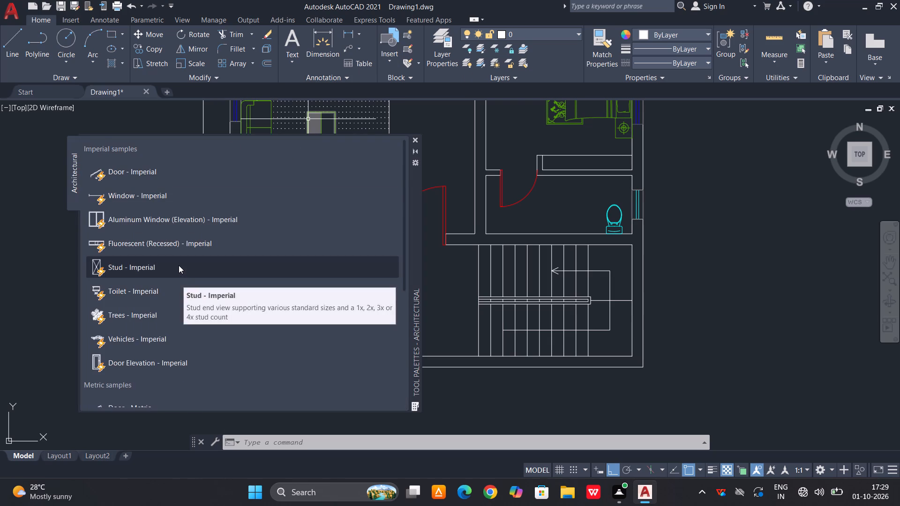
scroll(179, 265, down, 1)
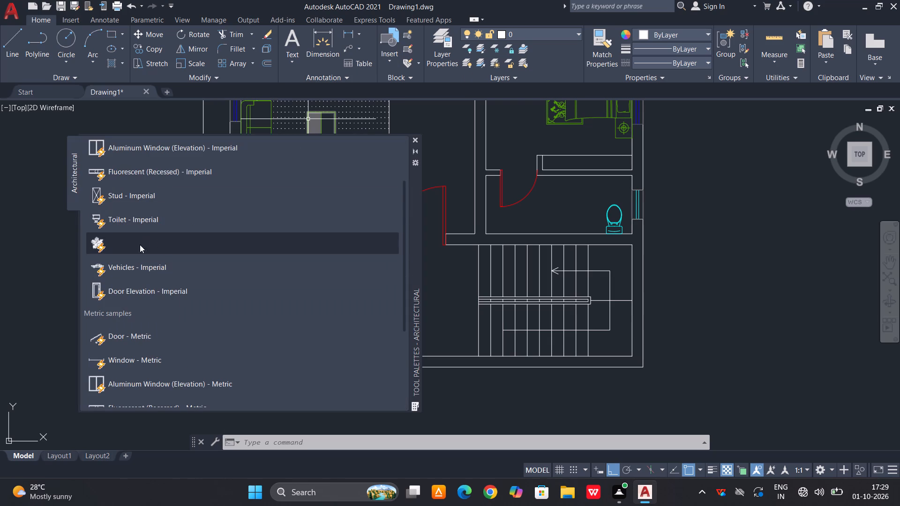
drag(132, 245, 803, 310)
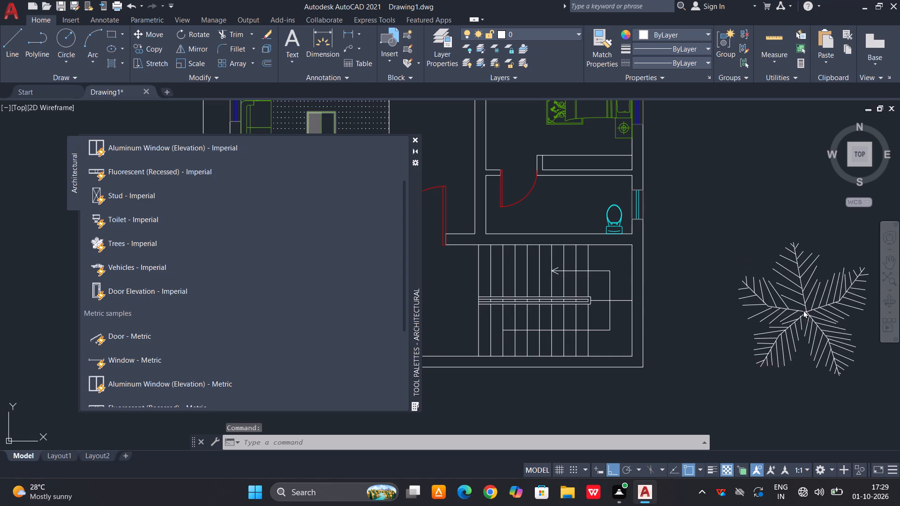
drag(803, 310, 790, 296)
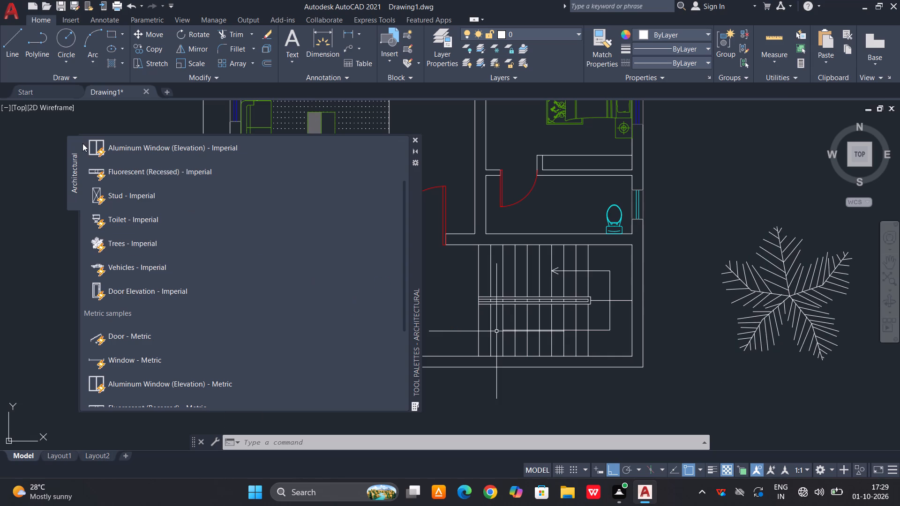
click(415, 136)
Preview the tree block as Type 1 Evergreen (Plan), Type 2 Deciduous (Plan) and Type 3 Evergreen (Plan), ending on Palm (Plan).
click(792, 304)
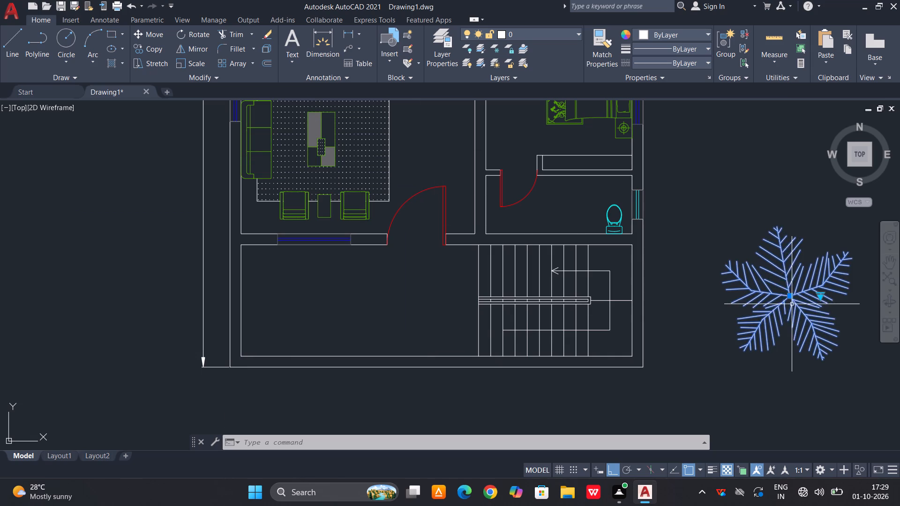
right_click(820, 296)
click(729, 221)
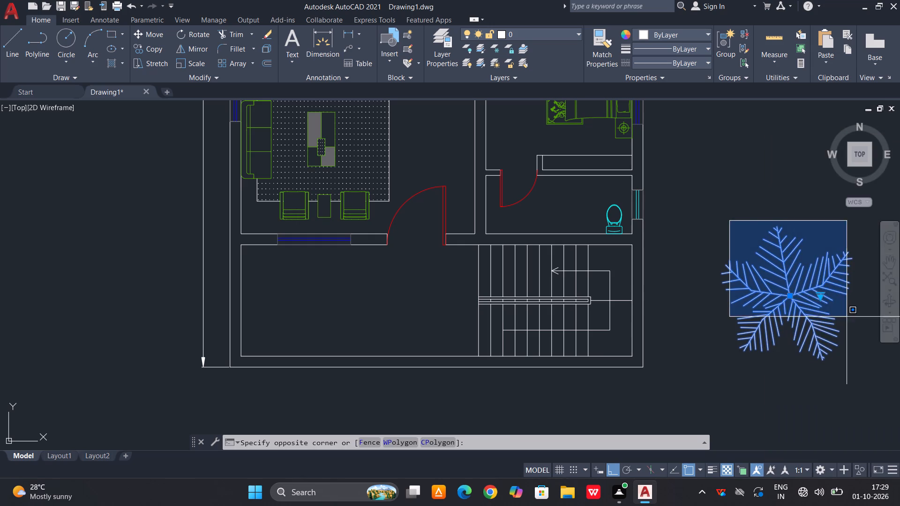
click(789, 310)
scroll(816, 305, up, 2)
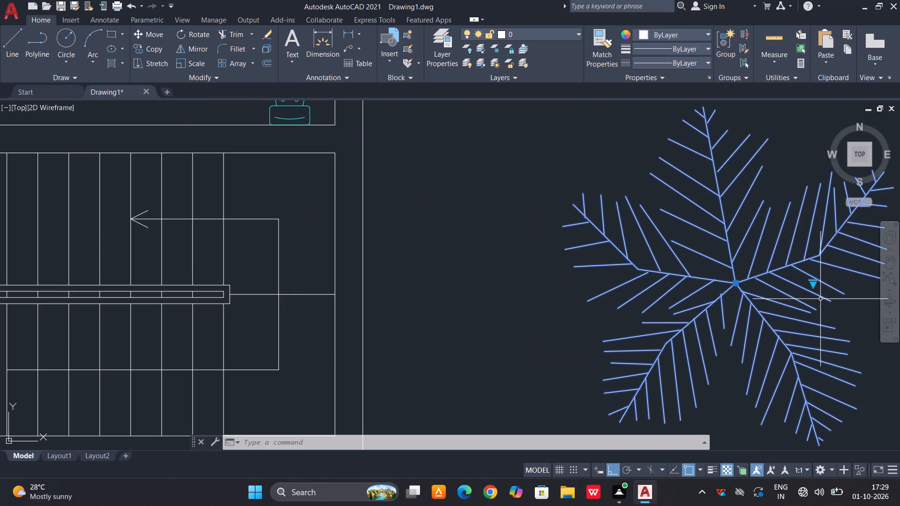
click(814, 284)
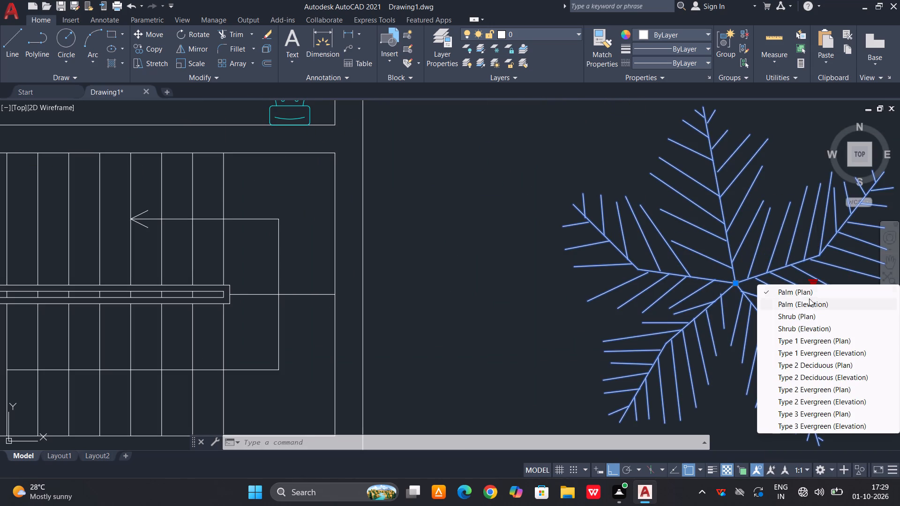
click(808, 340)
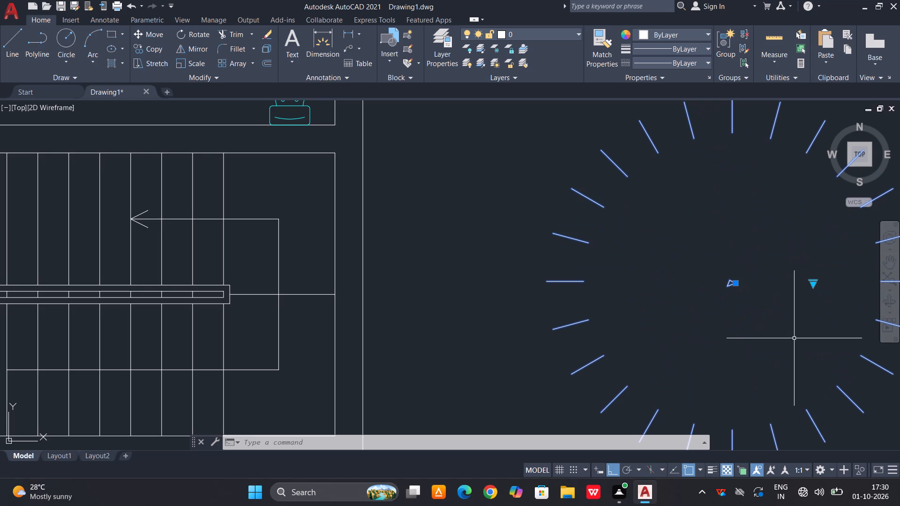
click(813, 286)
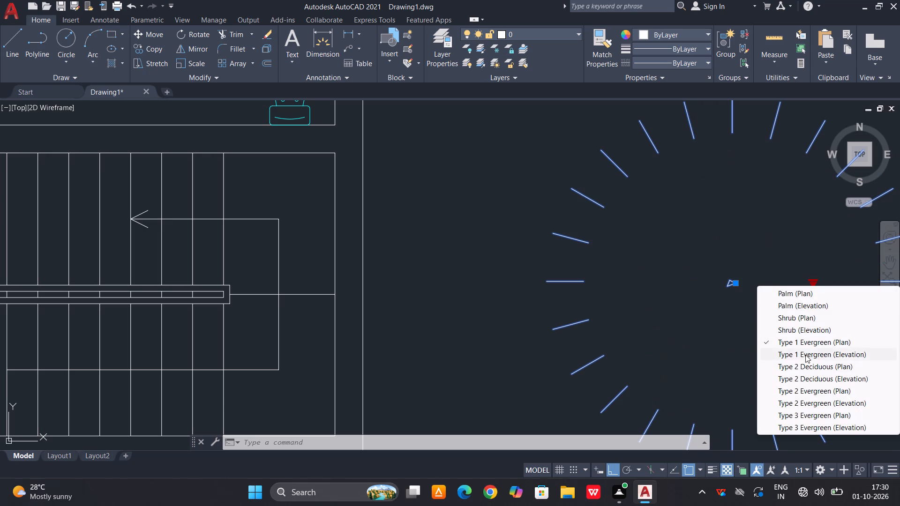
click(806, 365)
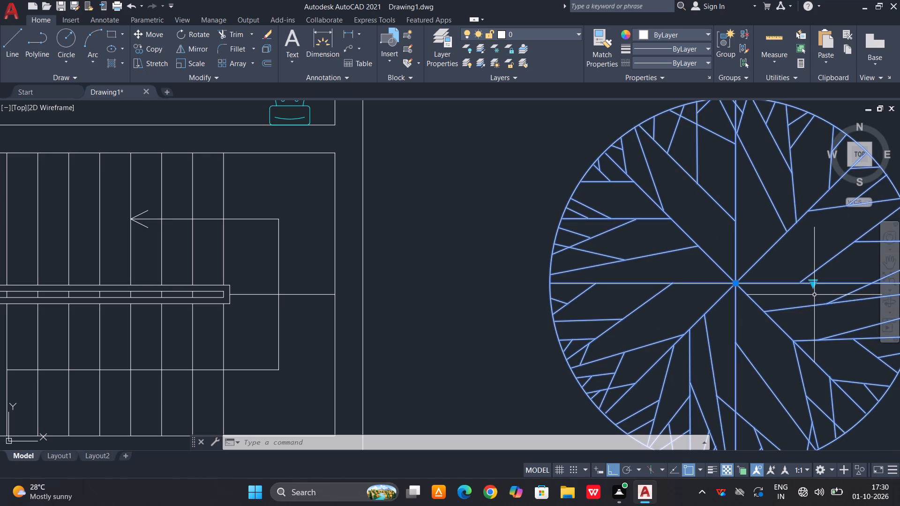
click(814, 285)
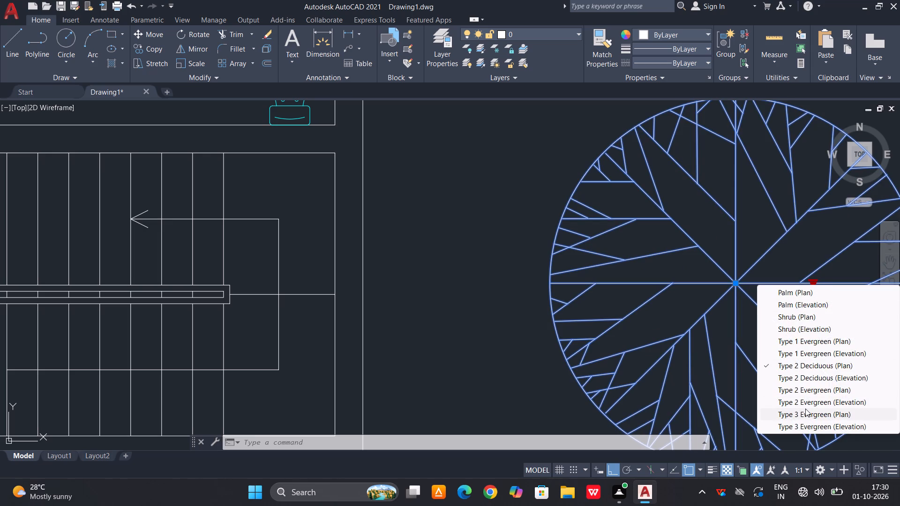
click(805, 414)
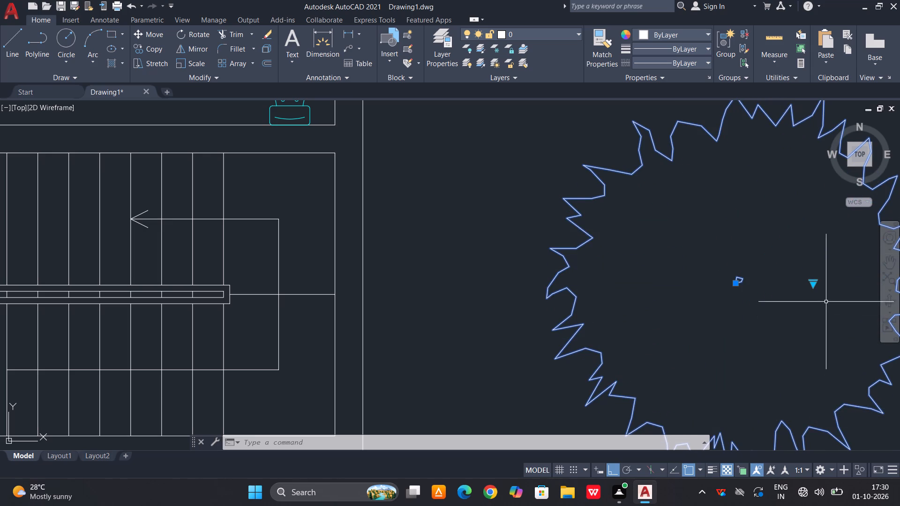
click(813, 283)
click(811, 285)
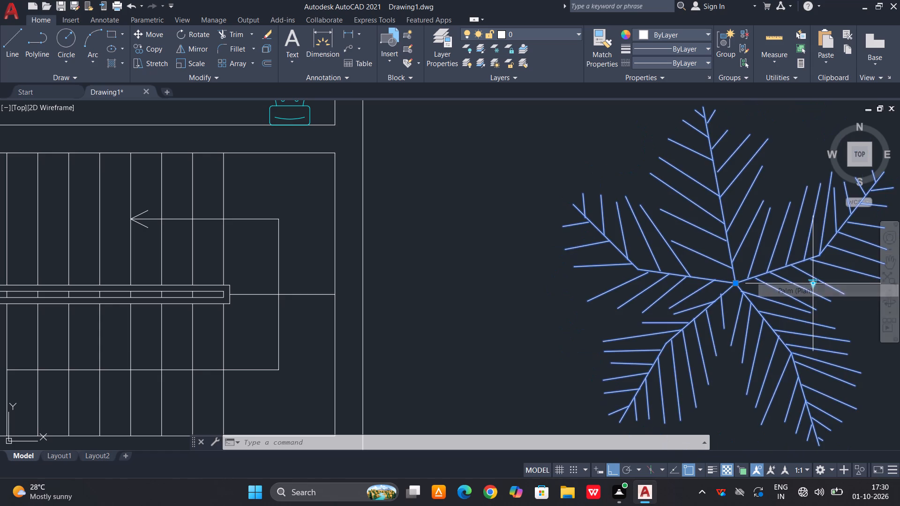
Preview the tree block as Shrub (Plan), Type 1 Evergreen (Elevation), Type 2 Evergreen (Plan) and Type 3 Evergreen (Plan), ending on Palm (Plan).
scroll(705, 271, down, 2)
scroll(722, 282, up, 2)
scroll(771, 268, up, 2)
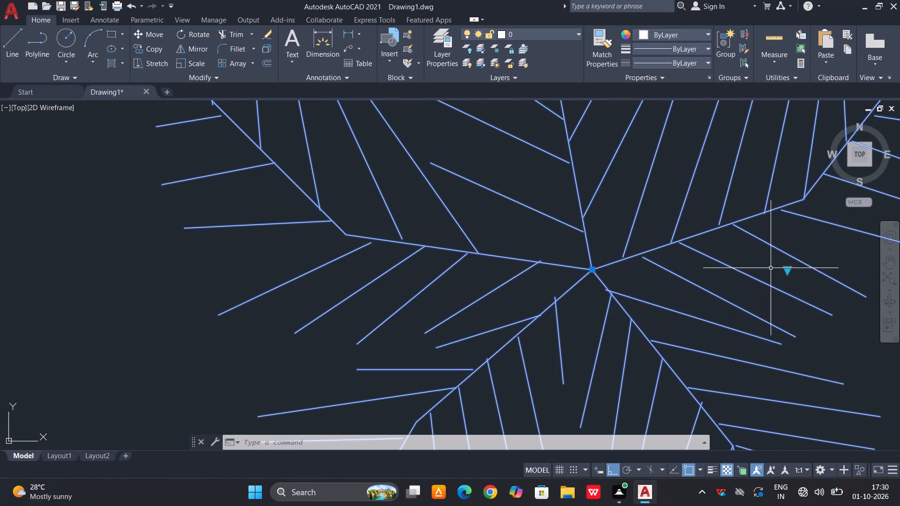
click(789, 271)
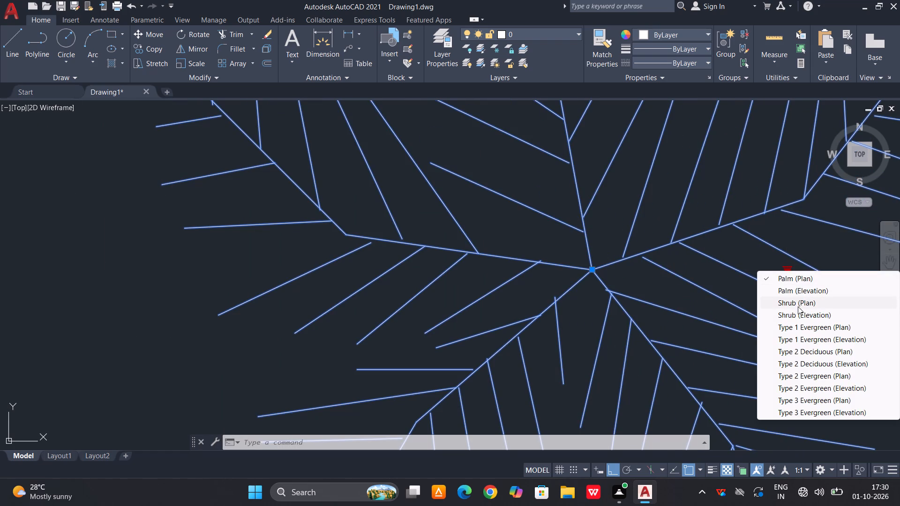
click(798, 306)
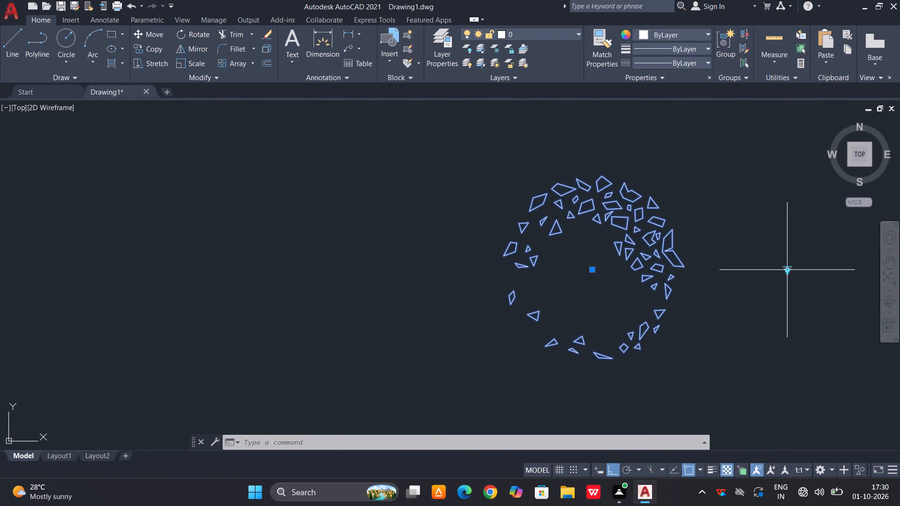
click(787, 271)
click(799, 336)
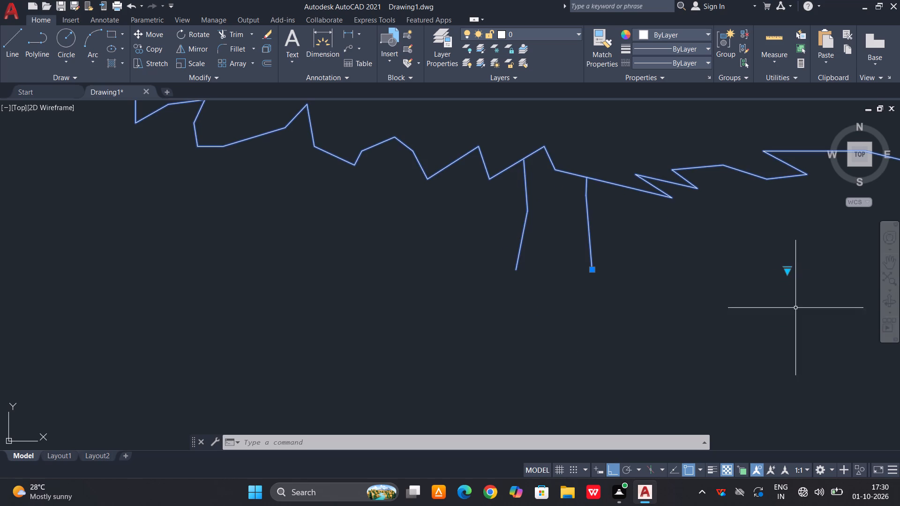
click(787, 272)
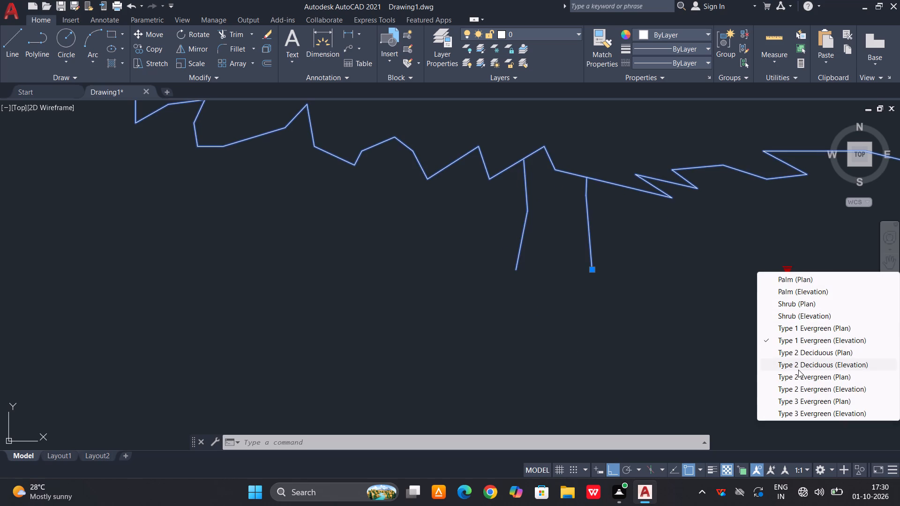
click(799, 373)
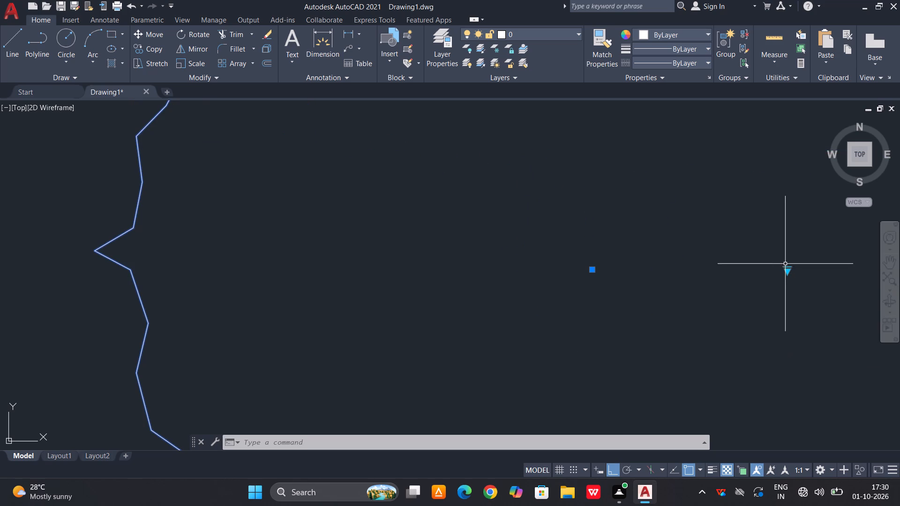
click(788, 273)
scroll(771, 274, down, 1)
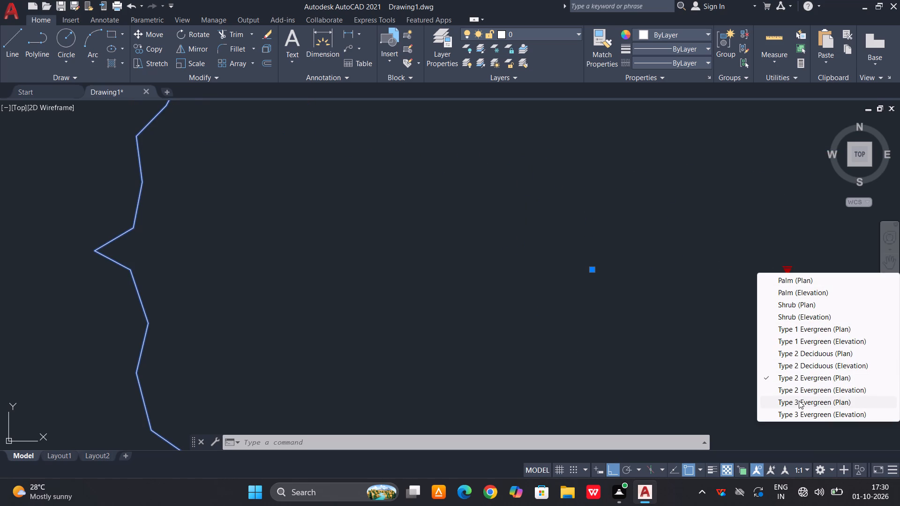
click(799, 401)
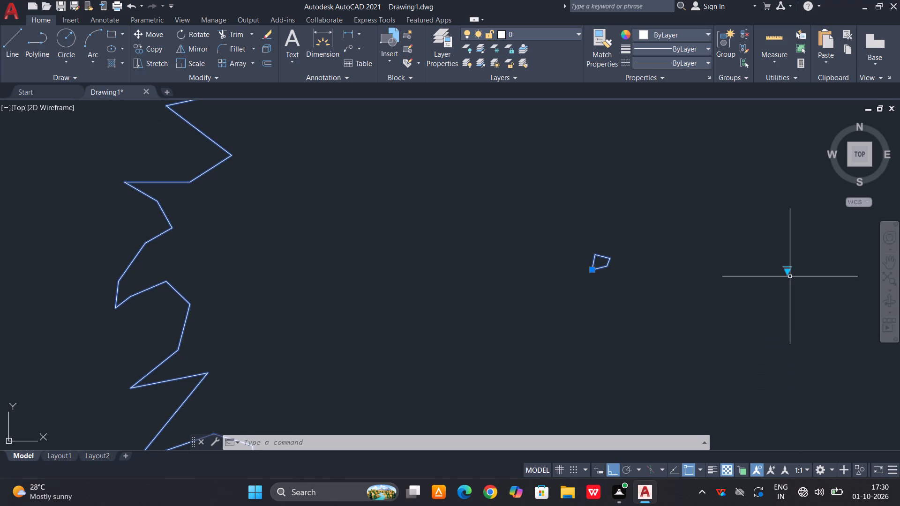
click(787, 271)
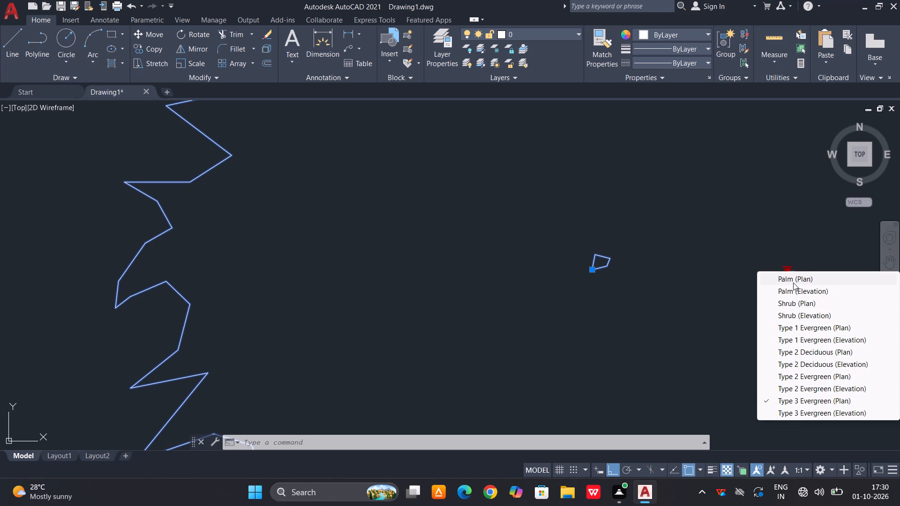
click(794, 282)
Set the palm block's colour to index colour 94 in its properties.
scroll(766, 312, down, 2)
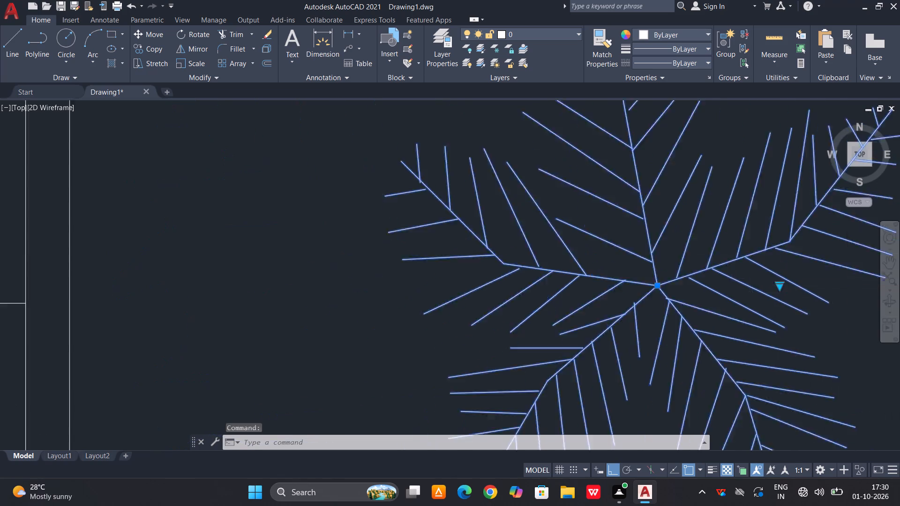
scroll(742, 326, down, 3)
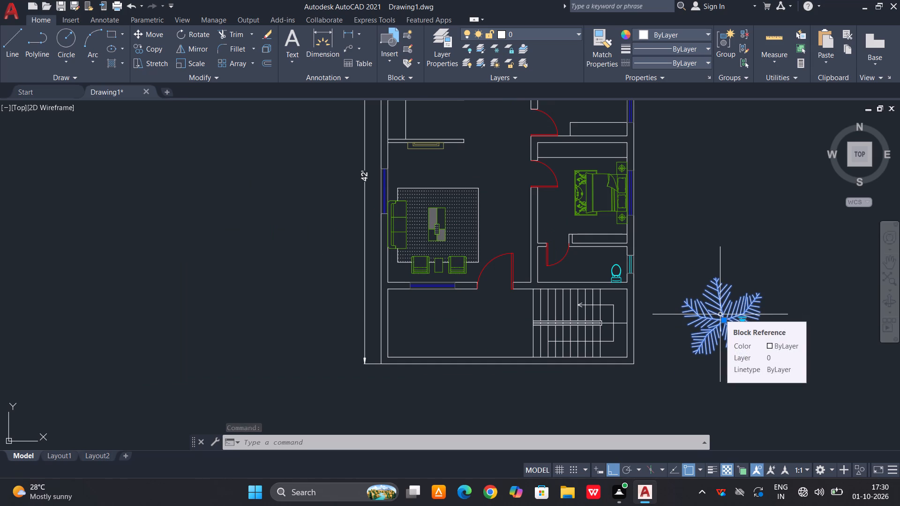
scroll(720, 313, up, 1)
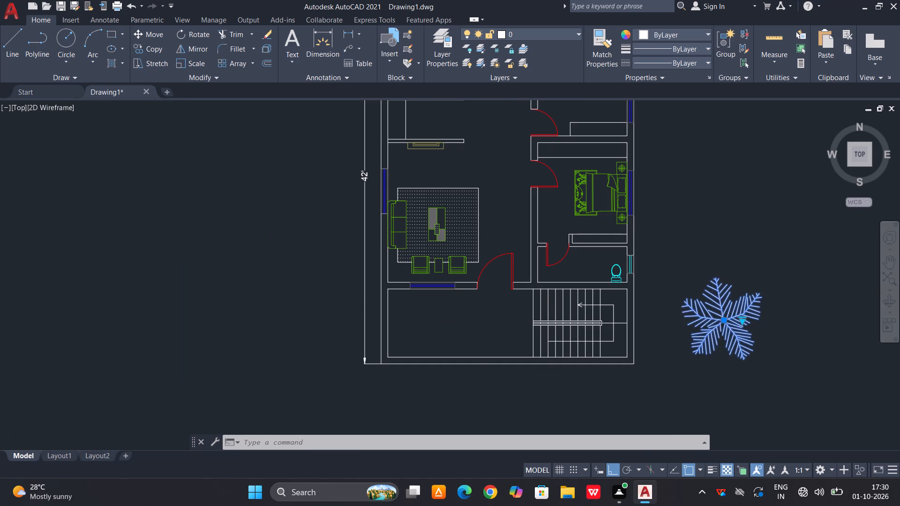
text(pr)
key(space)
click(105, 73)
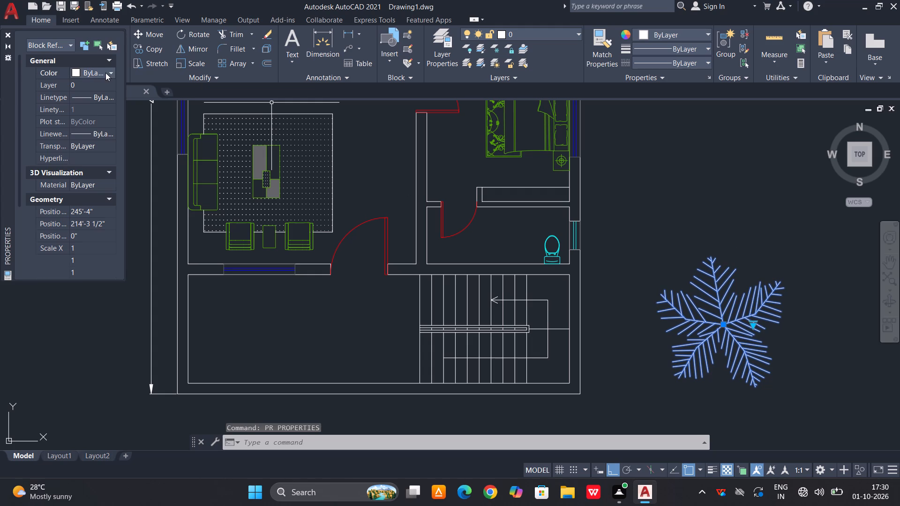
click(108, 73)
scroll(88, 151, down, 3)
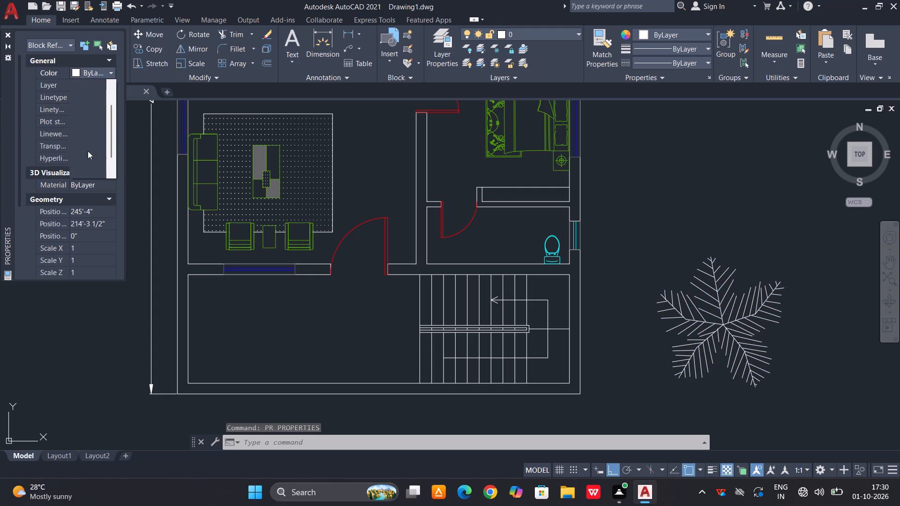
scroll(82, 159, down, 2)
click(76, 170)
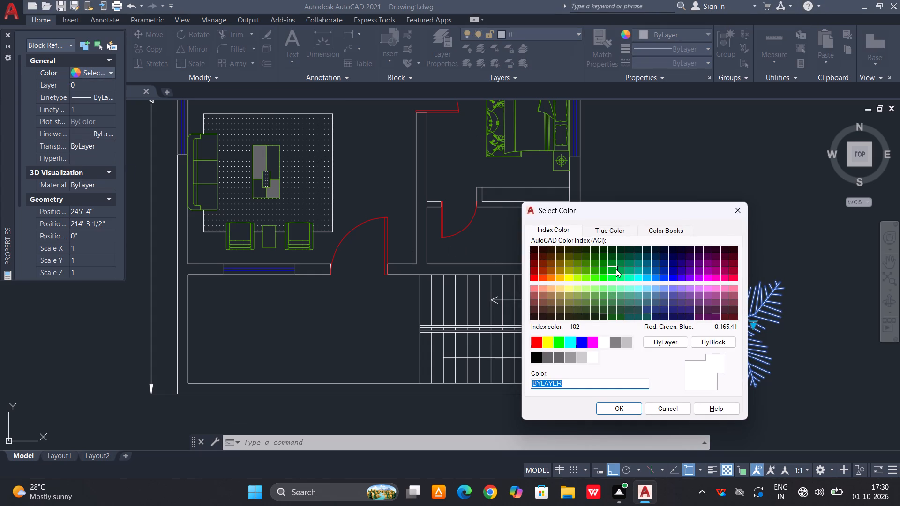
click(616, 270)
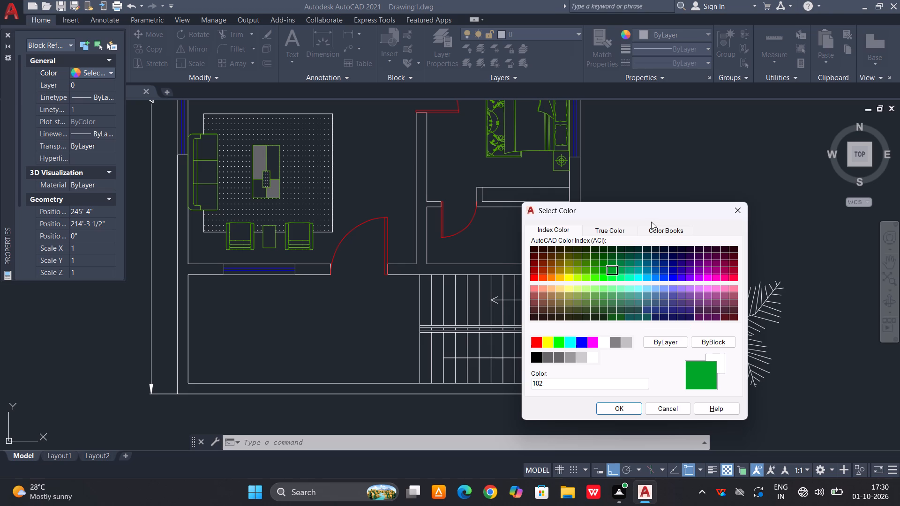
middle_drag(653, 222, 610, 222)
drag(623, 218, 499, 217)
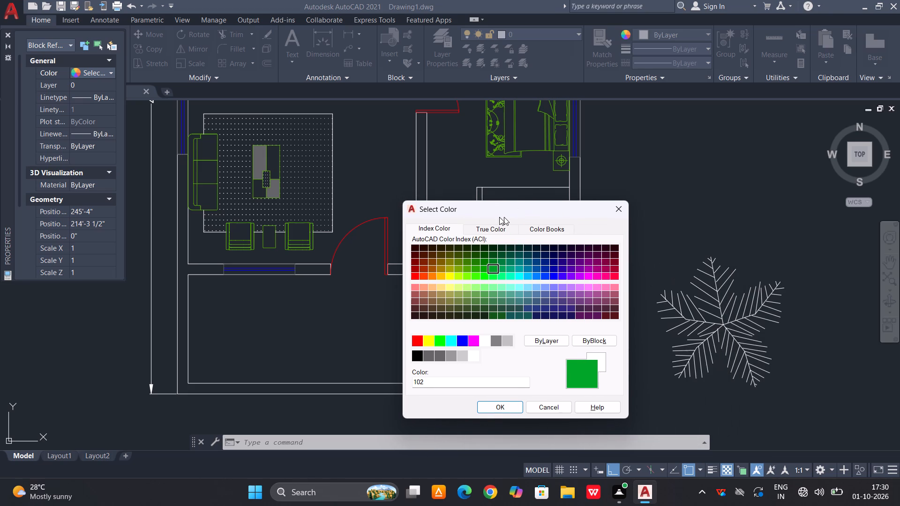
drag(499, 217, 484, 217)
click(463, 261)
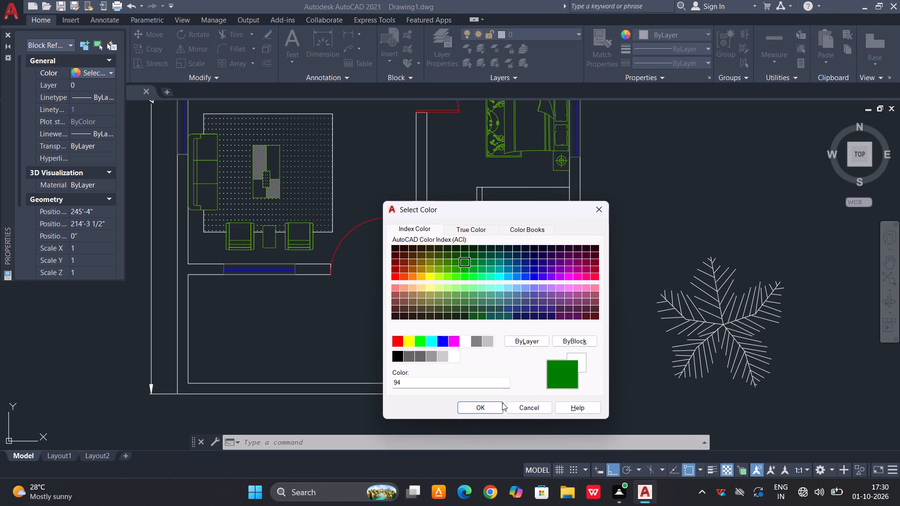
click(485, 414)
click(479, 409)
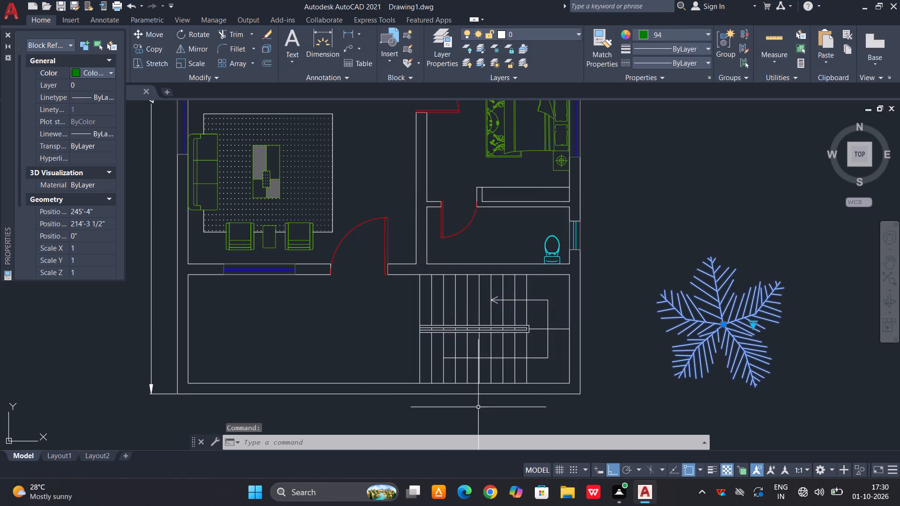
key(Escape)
Explode the palm block beside the staircase into separate lines.
drag(747, 269, 713, 314)
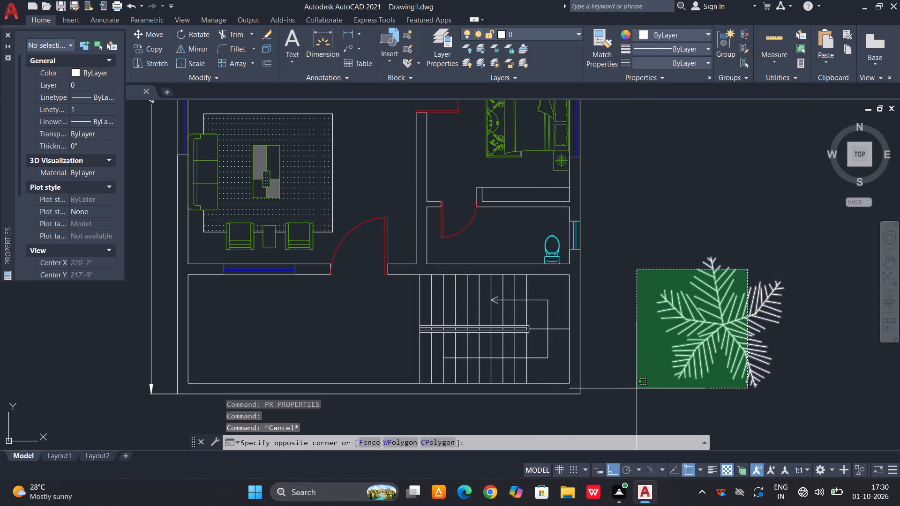
click(637, 388)
key(v)
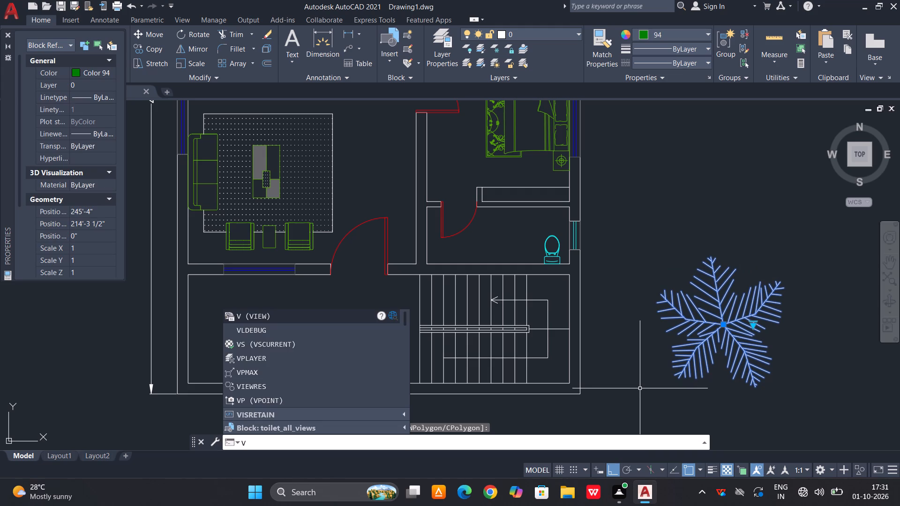
key(BackSpace)
text(x)
key(space)
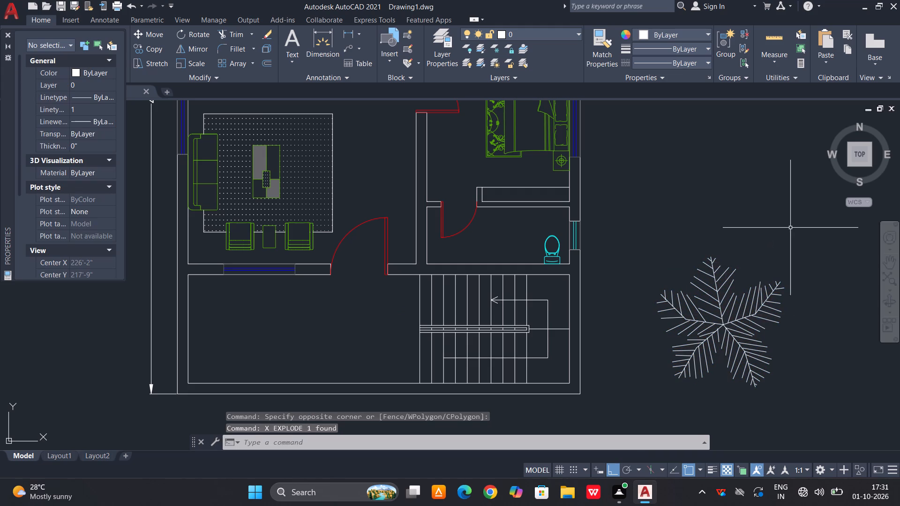
Set the colour of all the exploded palm lines to Green, index colour 3.
drag(795, 213, 783, 240)
click(654, 410)
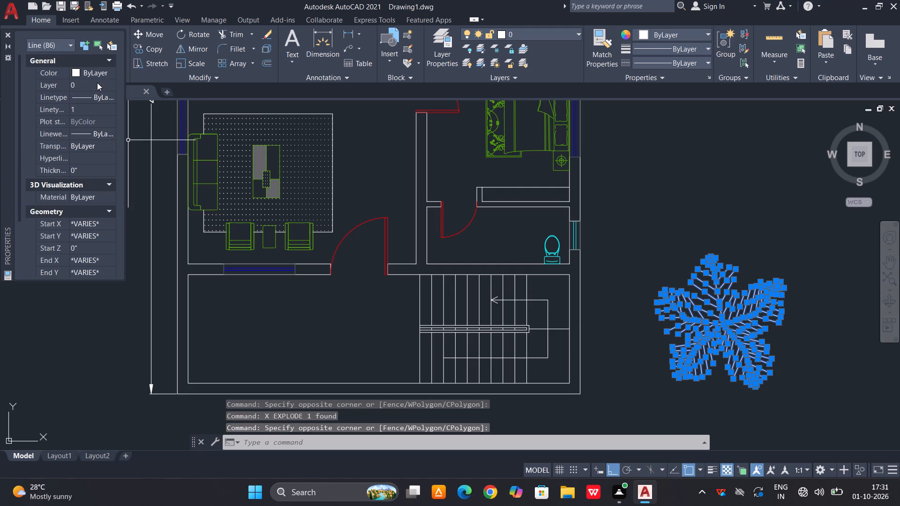
click(105, 74)
click(106, 73)
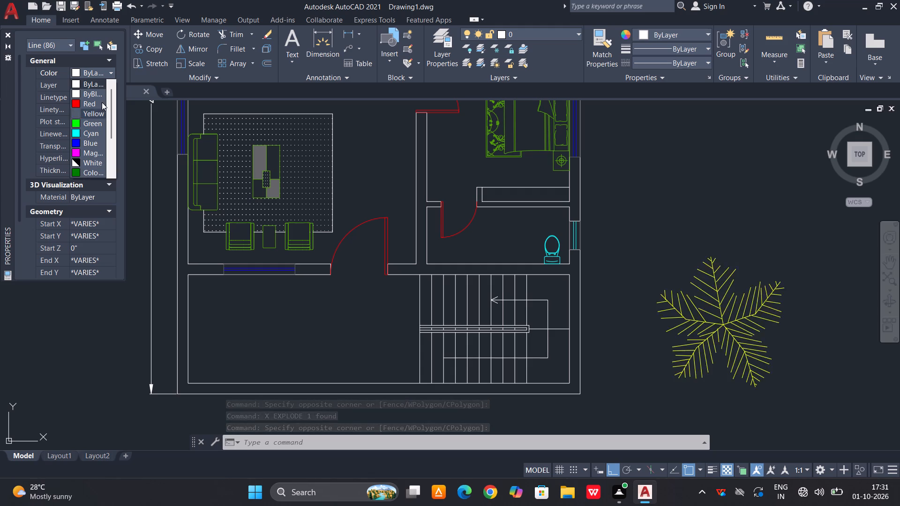
scroll(83, 145, down, 6)
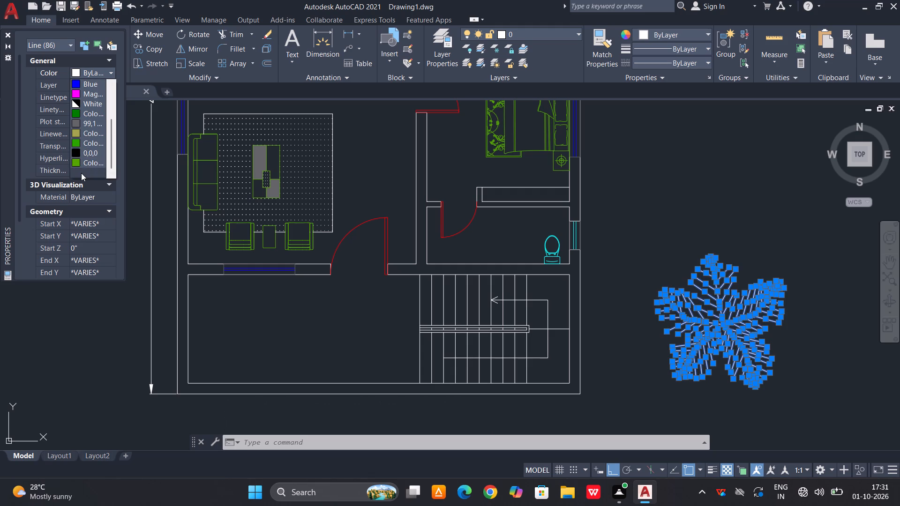
click(81, 173)
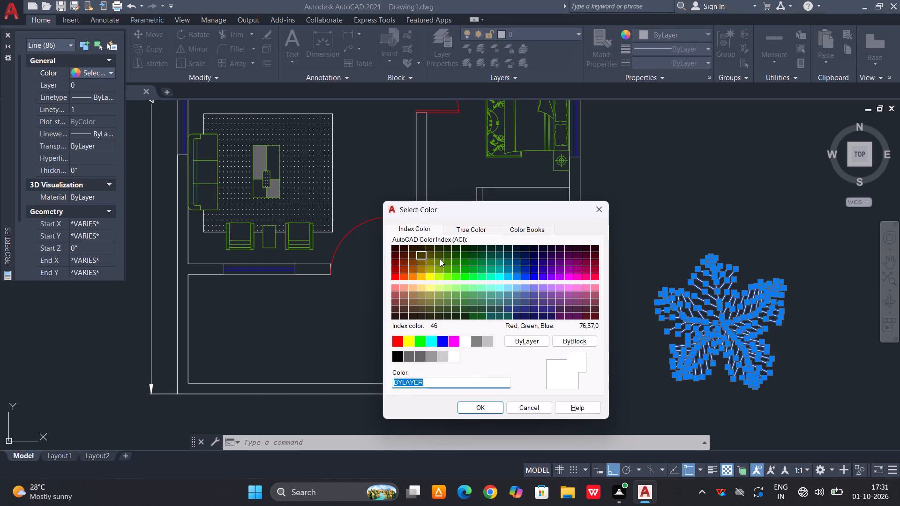
click(457, 278)
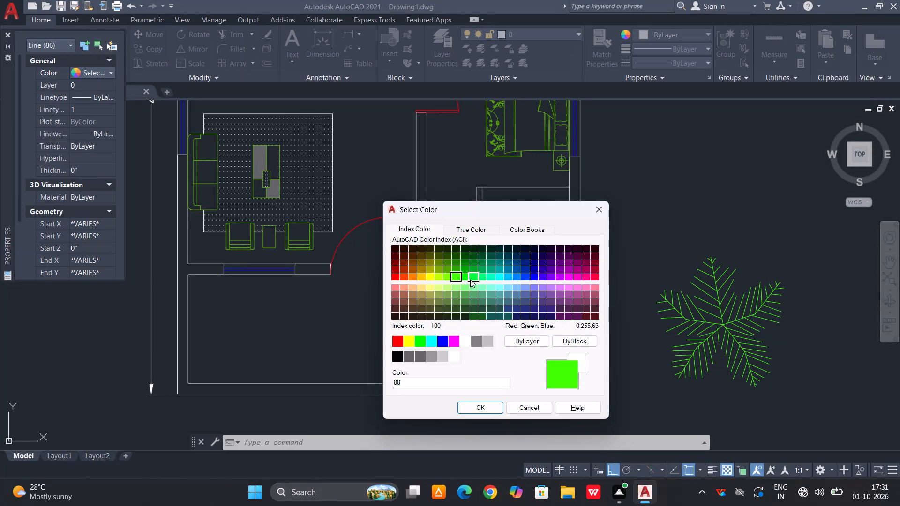
click(470, 279)
click(483, 279)
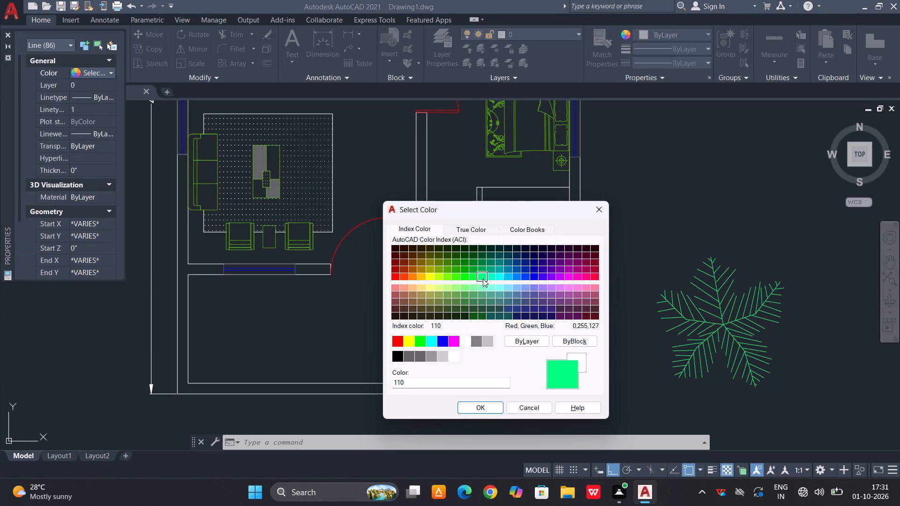
click(475, 277)
click(421, 342)
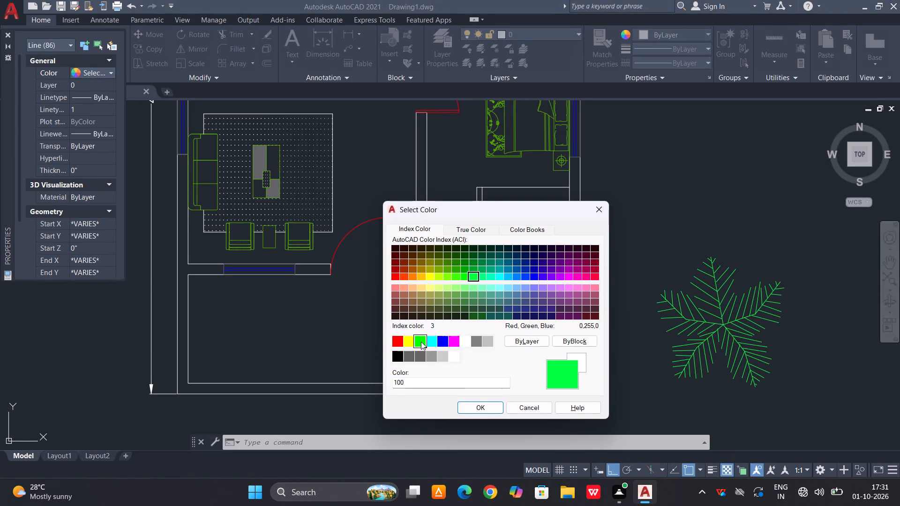
click(483, 409)
Convert the green palm lines into a block named tree.
scroll(531, 380, down, 1)
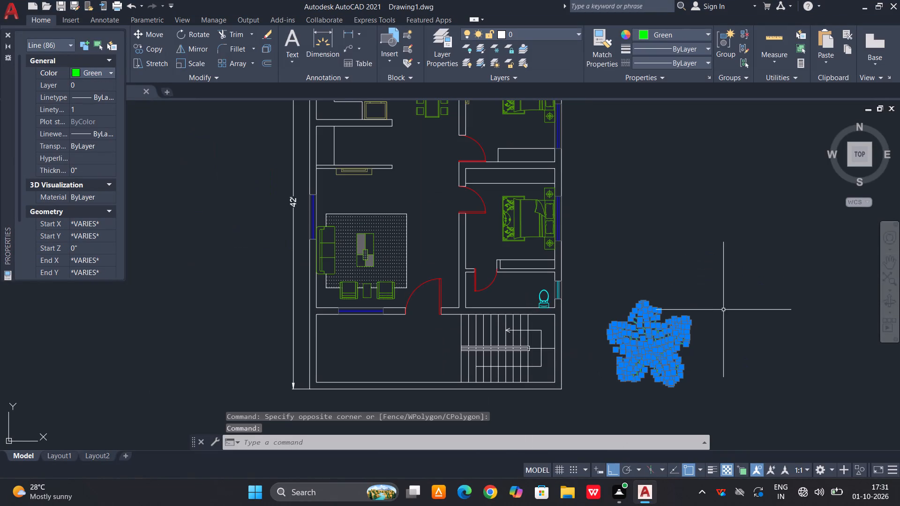
scroll(712, 321, up, 1)
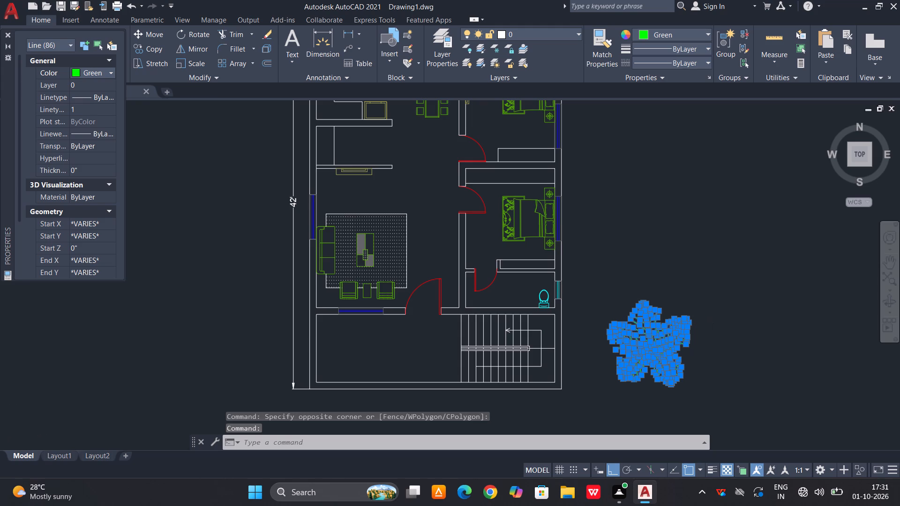
text(b)
key(space)
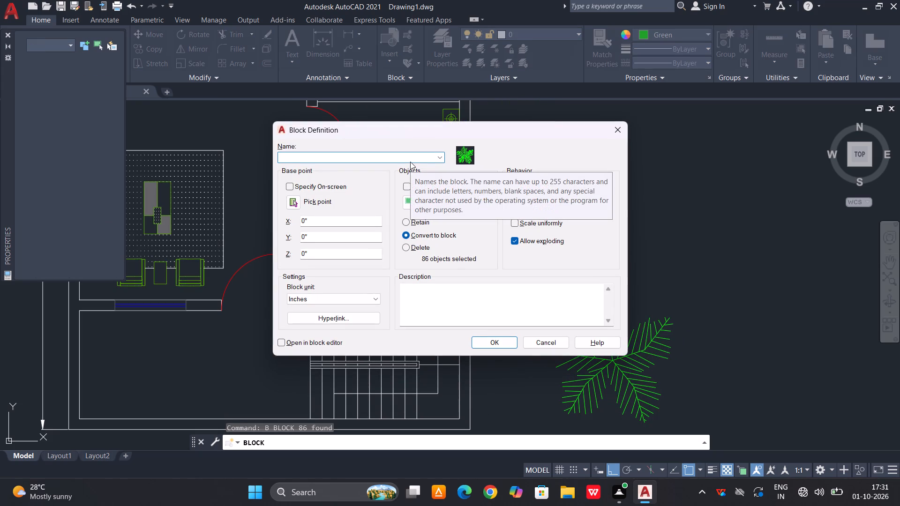
text(tree)
click(480, 343)
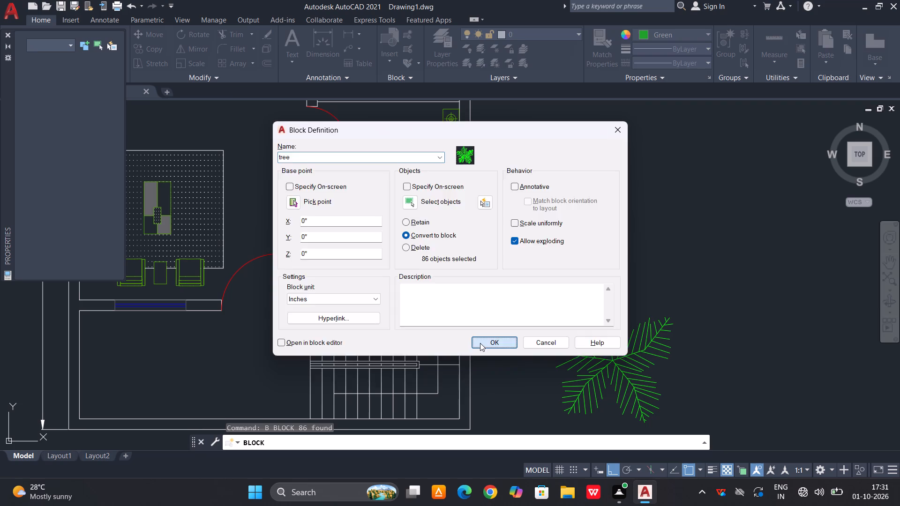
Scale the tree block beside the staircase down to about 0.3 of its size, from its centre.
scroll(529, 320, down, 1)
click(589, 348)
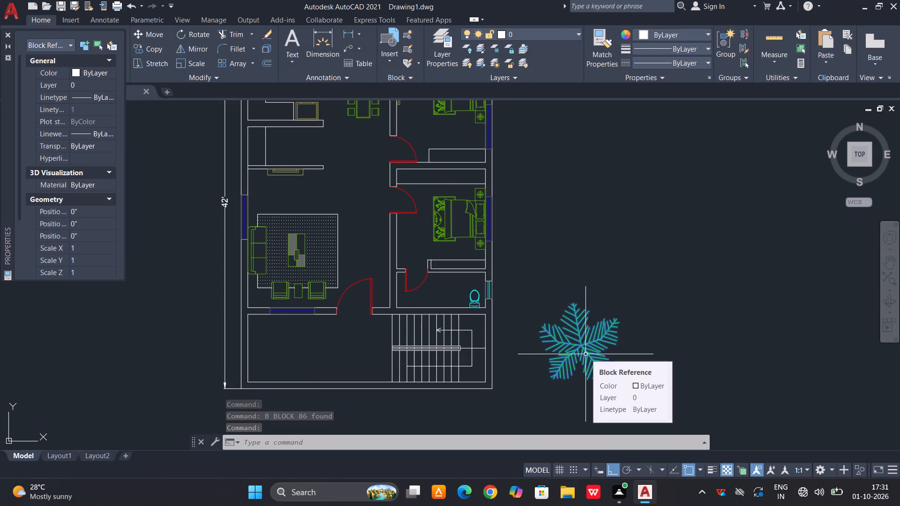
text(sc)
key(space)
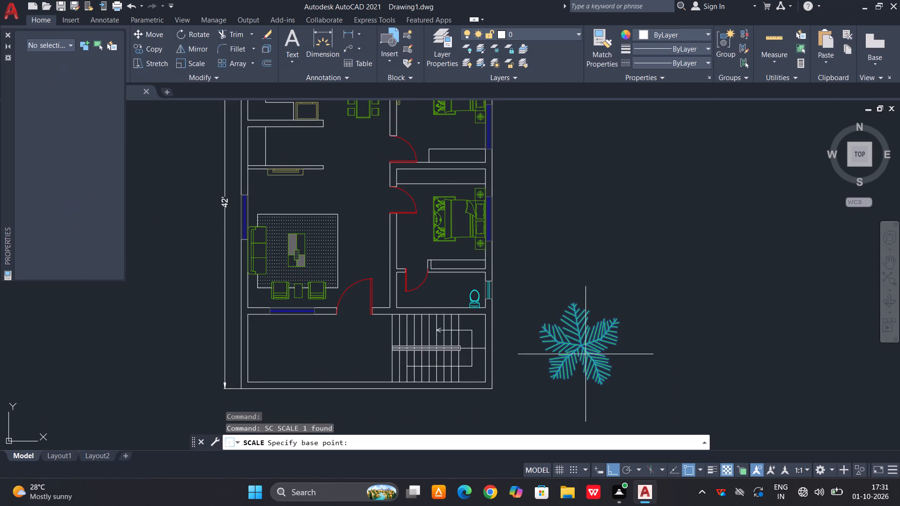
click(579, 342)
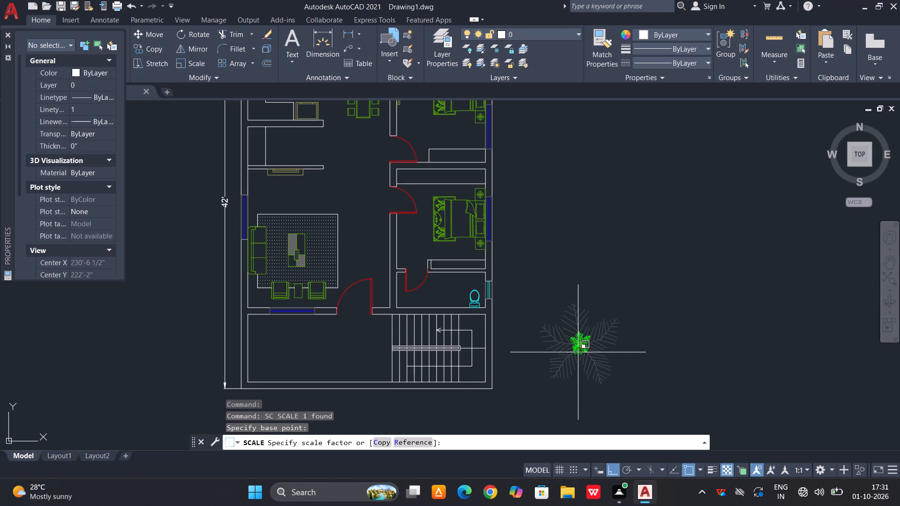
click(577, 350)
Move the scaled tree block freely, with Ortho off, to just outside the lower outer wall below the first stair treads.
scroll(577, 348, up, 3)
click(611, 282)
click(548, 342)
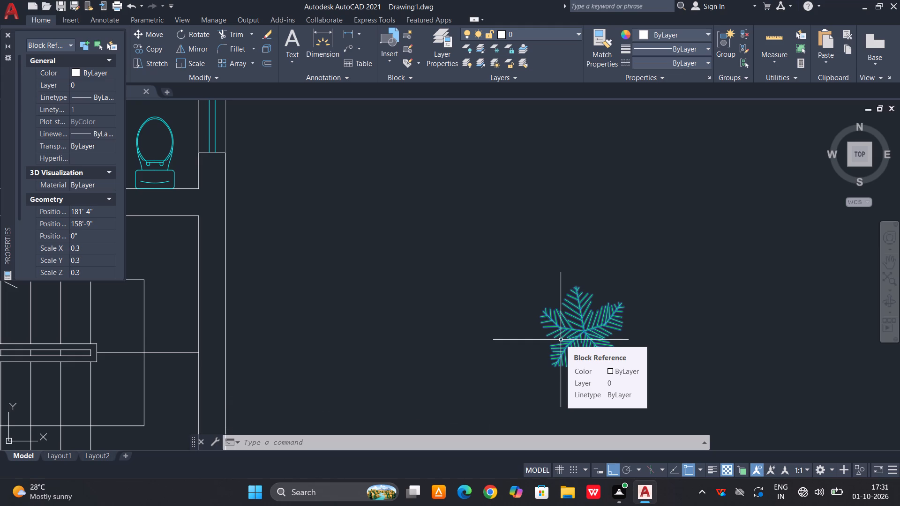
scroll(629, 103, down, 2)
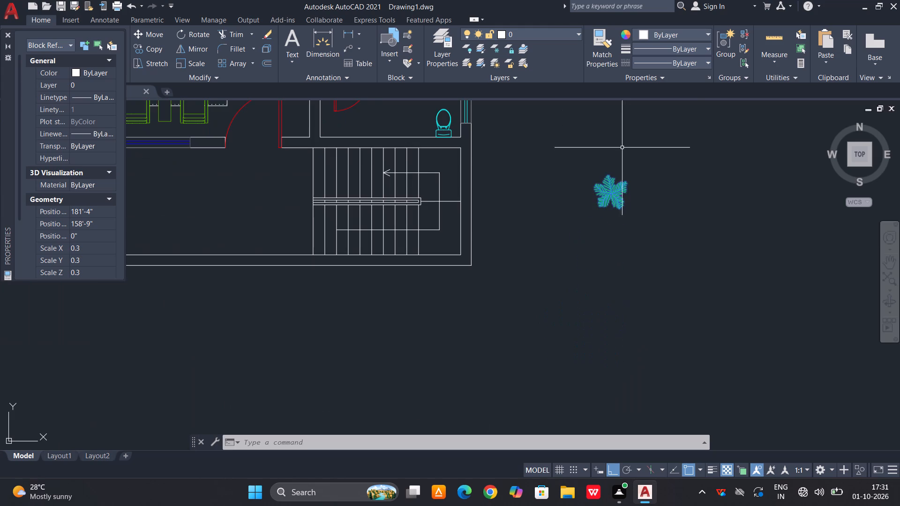
text(m)
key(space)
click(608, 193)
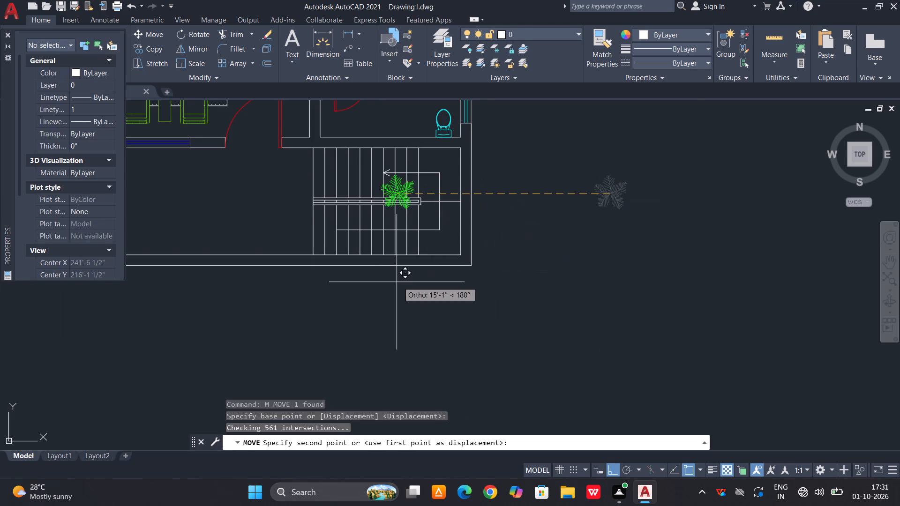
key(F8)
scroll(319, 267, up, 2)
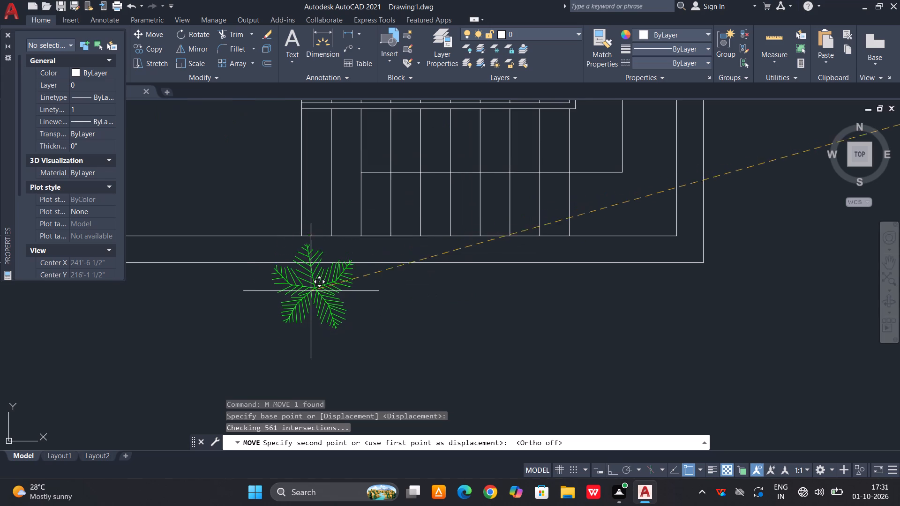
click(330, 310)
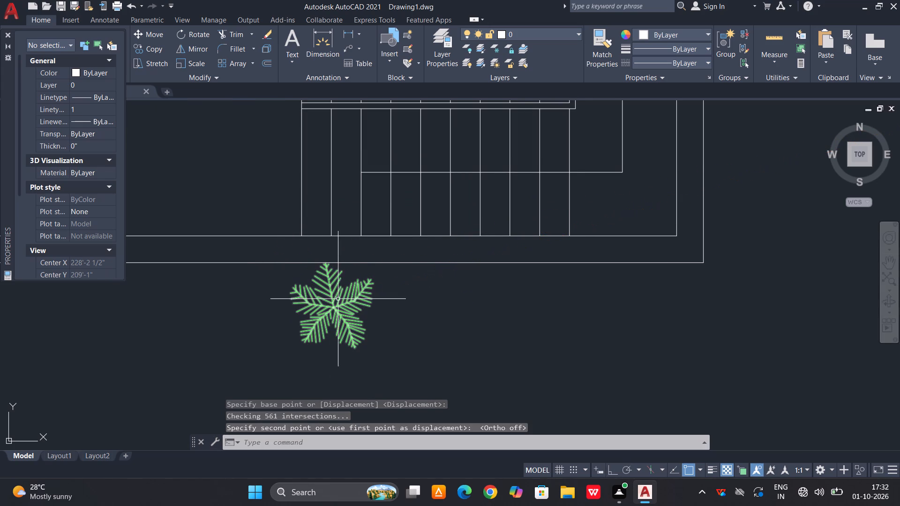
key(Escape)
key(Escape)
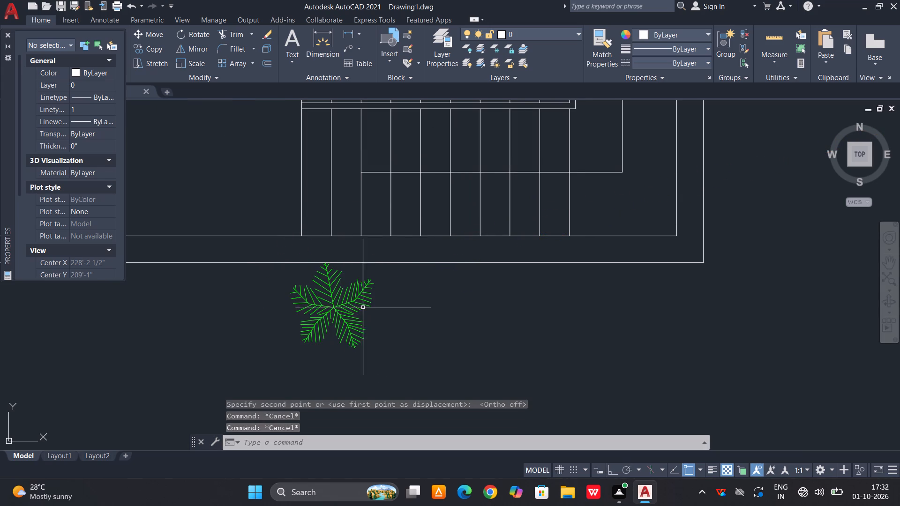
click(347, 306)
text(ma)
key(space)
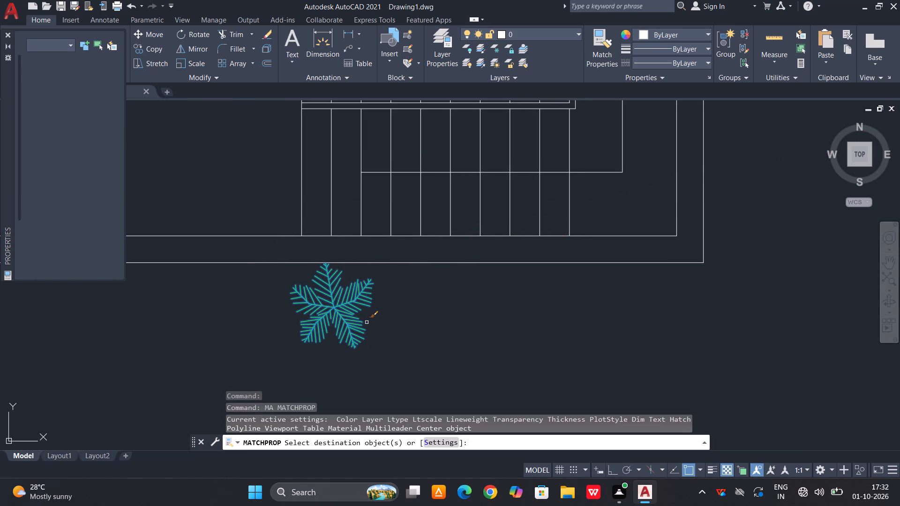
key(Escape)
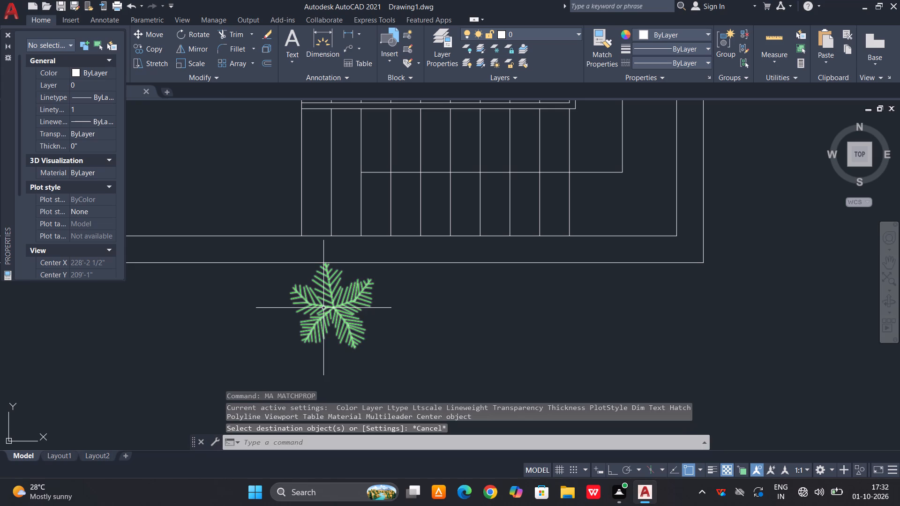
Copy the tree block four times in an evenly spaced row along the outer wall, ending at the house's lower stair-side corner.
text(co)
key(space)
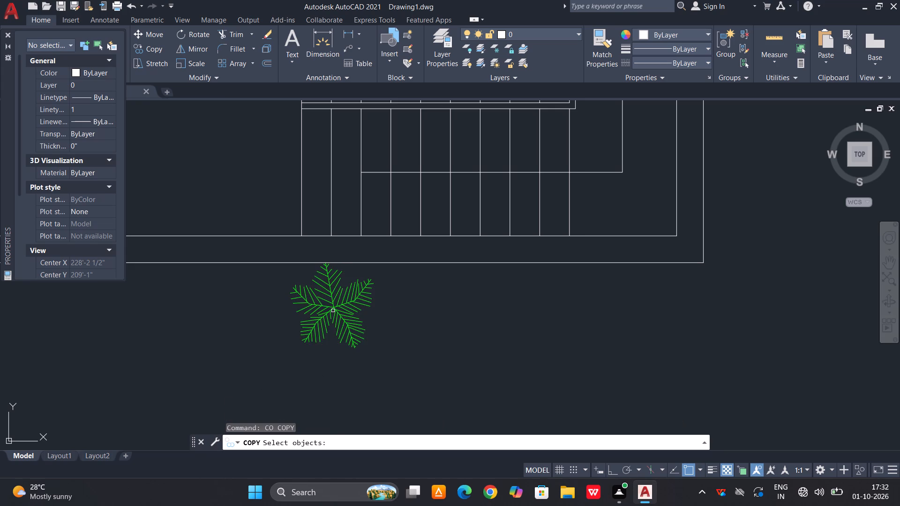
click(333, 310)
key(space)
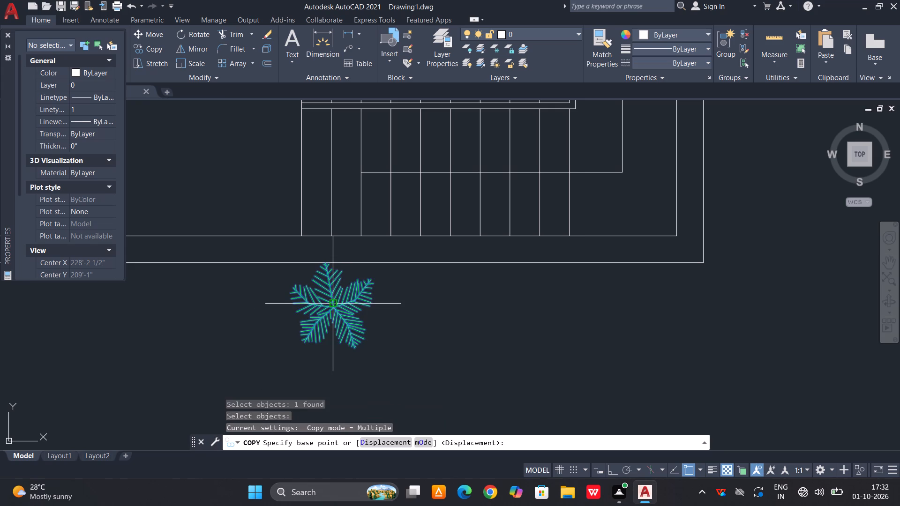
click(334, 308)
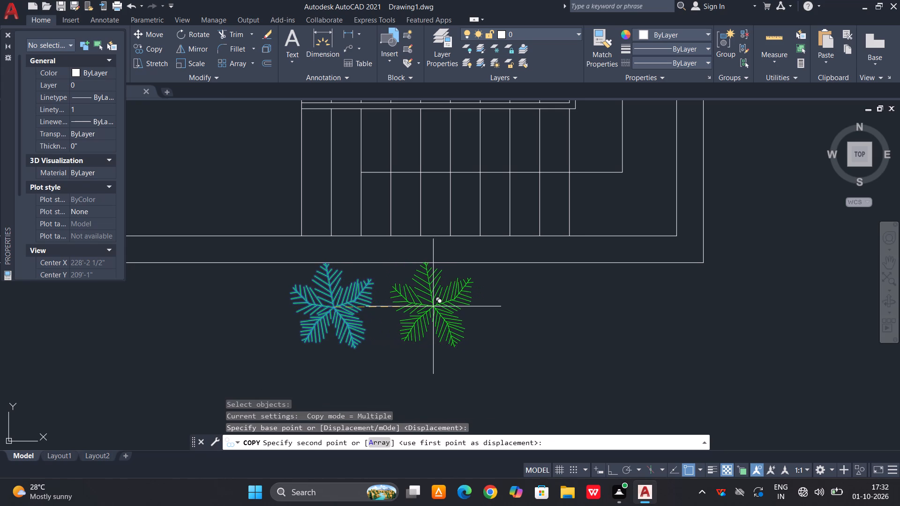
click(431, 306)
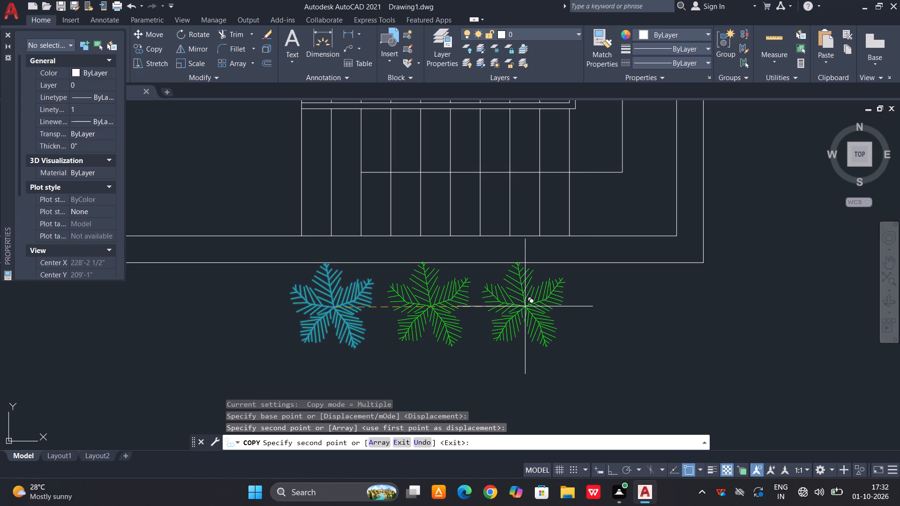
click(527, 308)
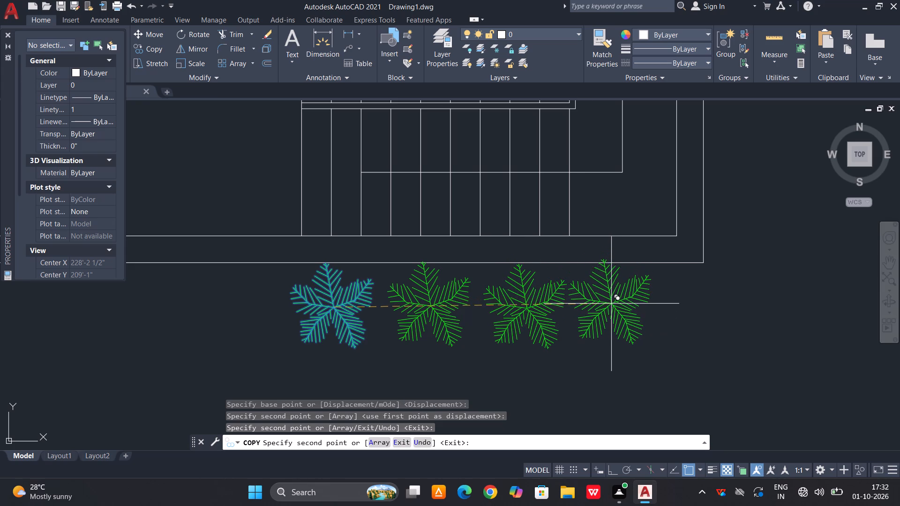
click(618, 305)
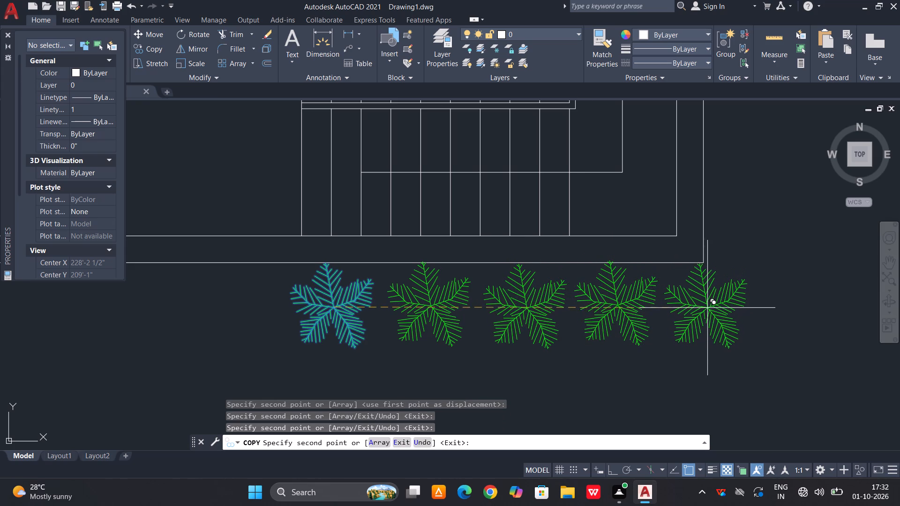
click(705, 308)
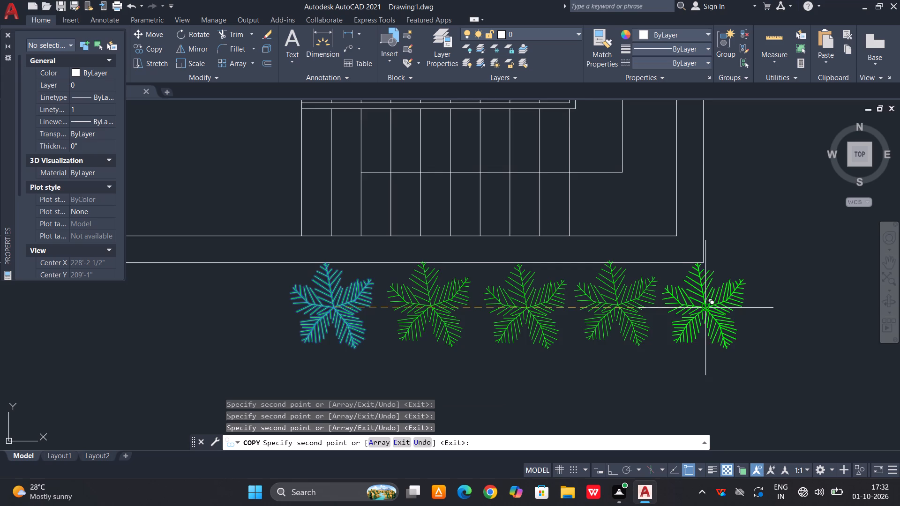
scroll(678, 313, down, 2)
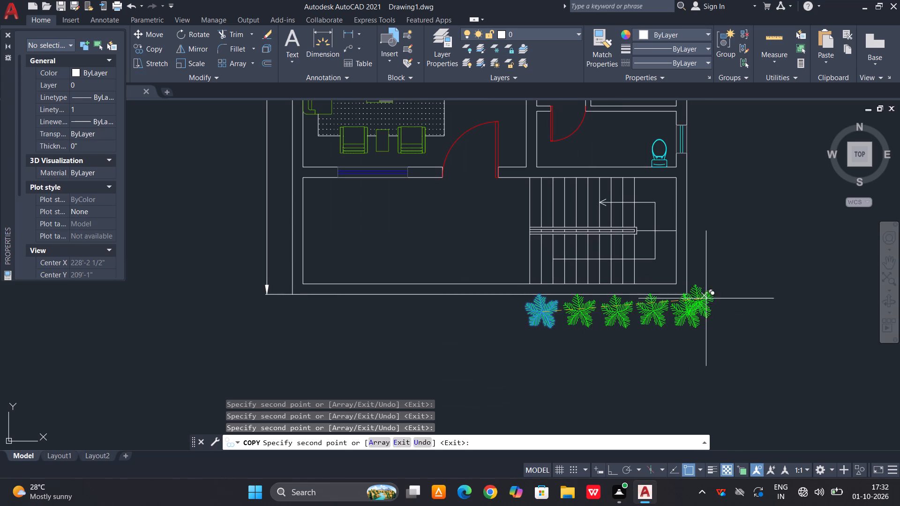
key(Escape)
scroll(542, 315, up, 1)
key(Escape)
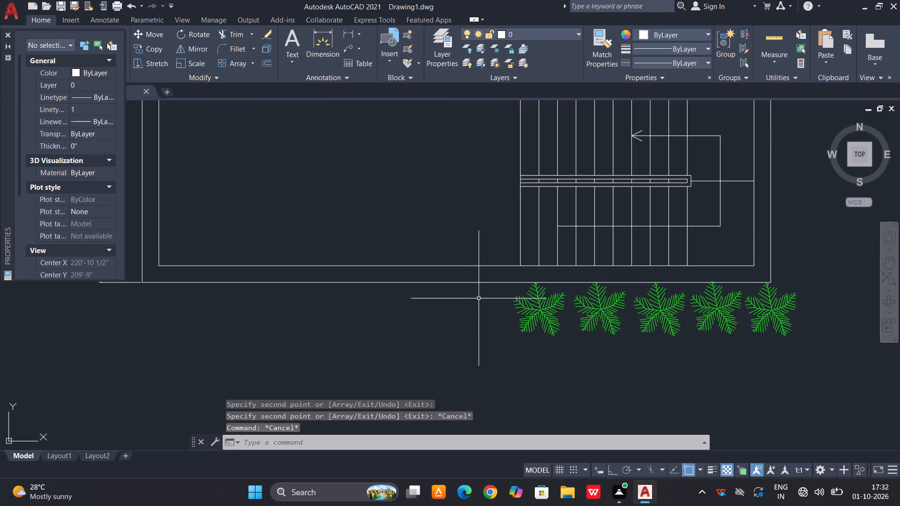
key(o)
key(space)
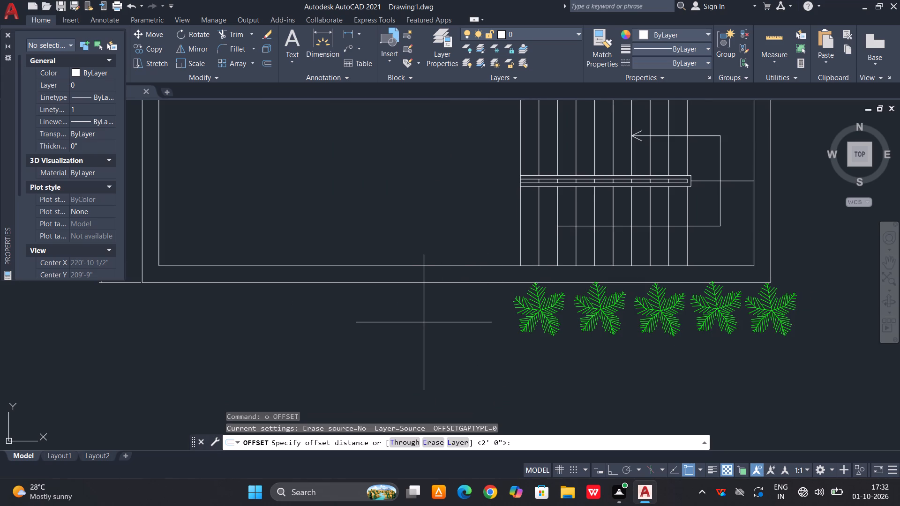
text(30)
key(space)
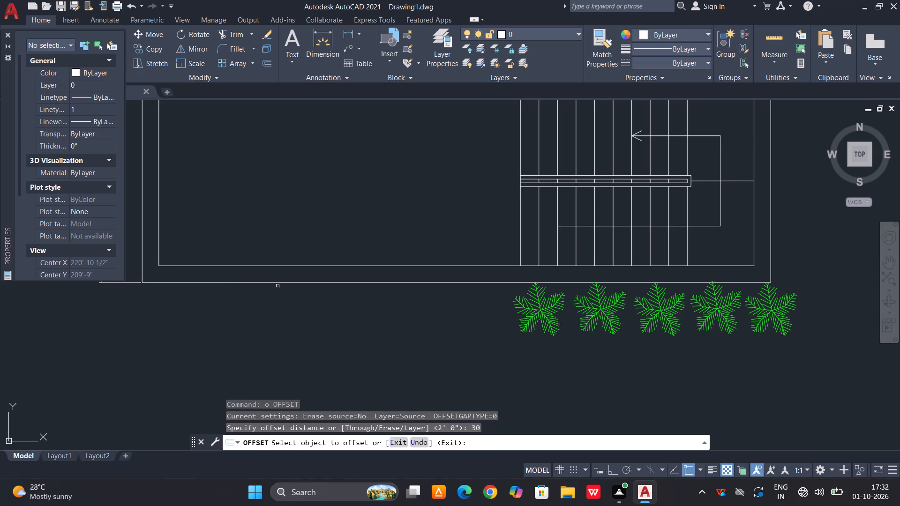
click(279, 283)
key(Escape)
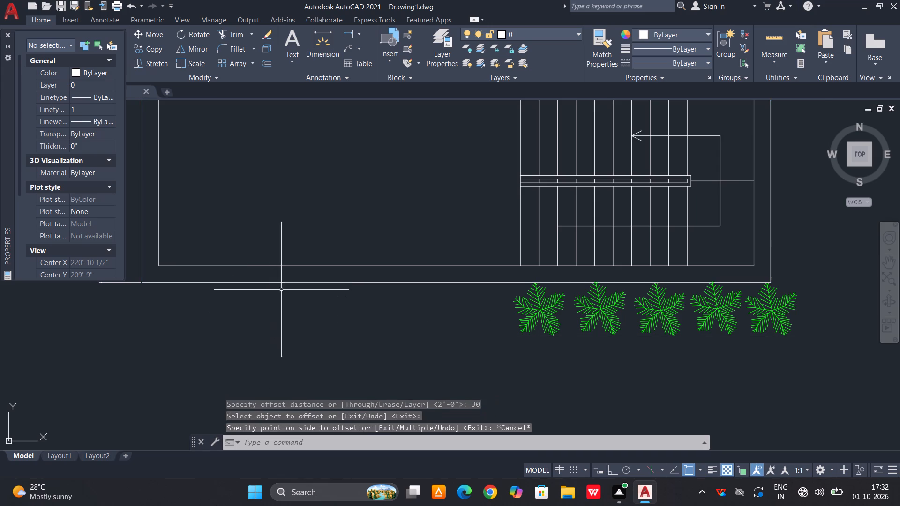
Explode the house's outer wall outline into separate lines.
click(285, 283)
text(x)
key(space)
key(Escape)
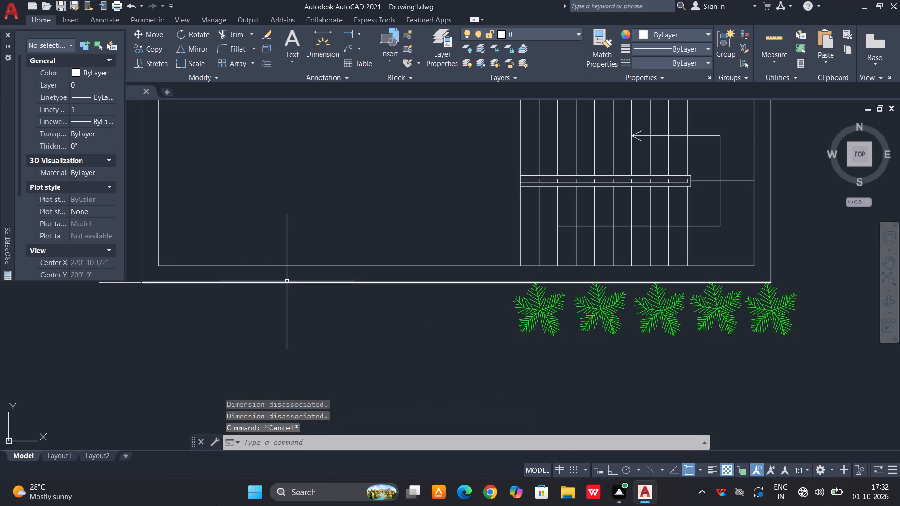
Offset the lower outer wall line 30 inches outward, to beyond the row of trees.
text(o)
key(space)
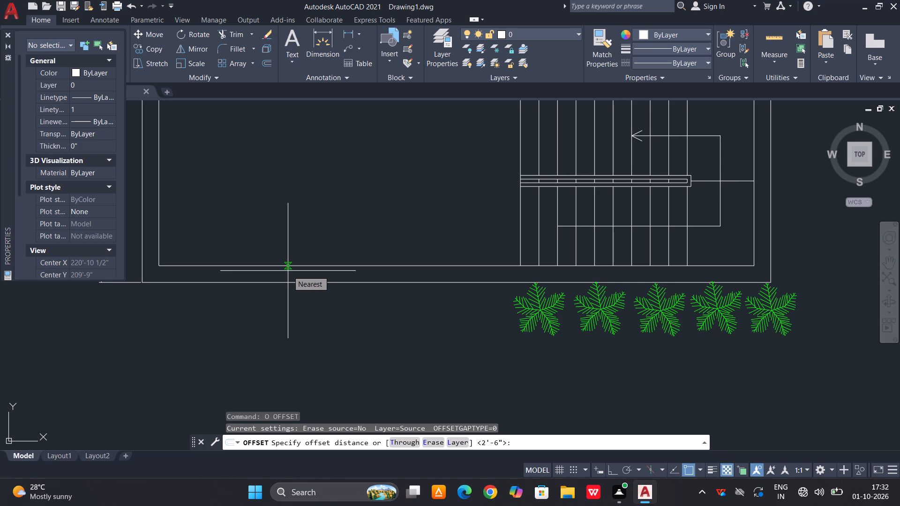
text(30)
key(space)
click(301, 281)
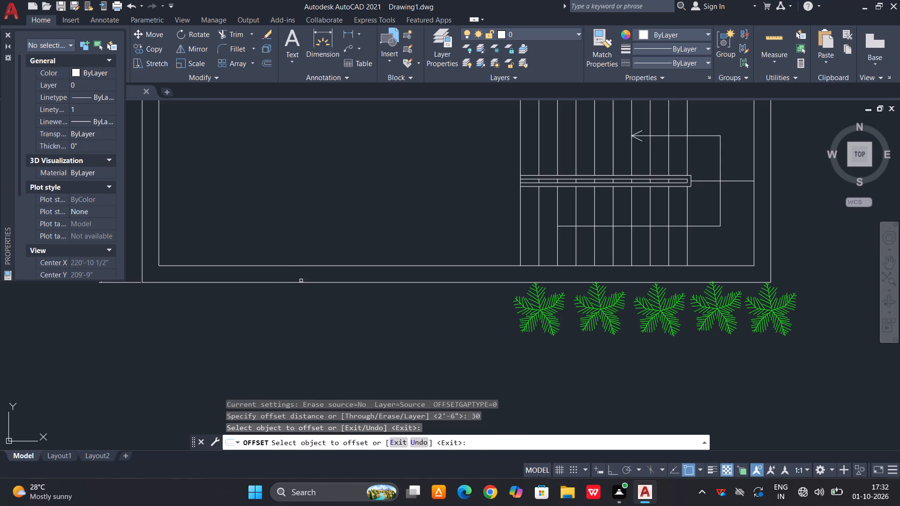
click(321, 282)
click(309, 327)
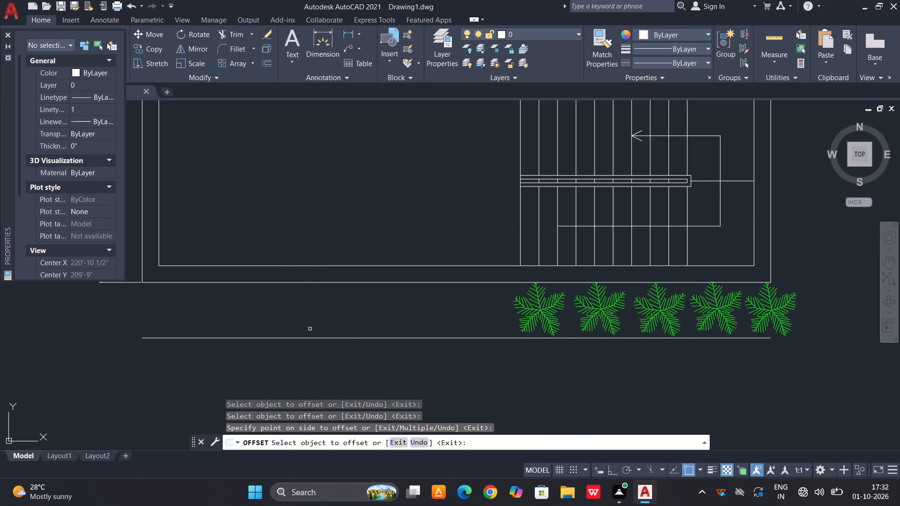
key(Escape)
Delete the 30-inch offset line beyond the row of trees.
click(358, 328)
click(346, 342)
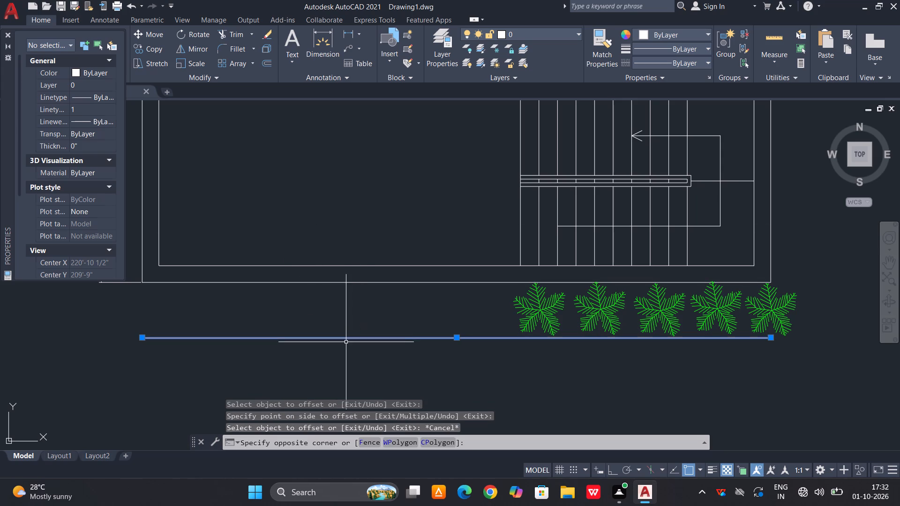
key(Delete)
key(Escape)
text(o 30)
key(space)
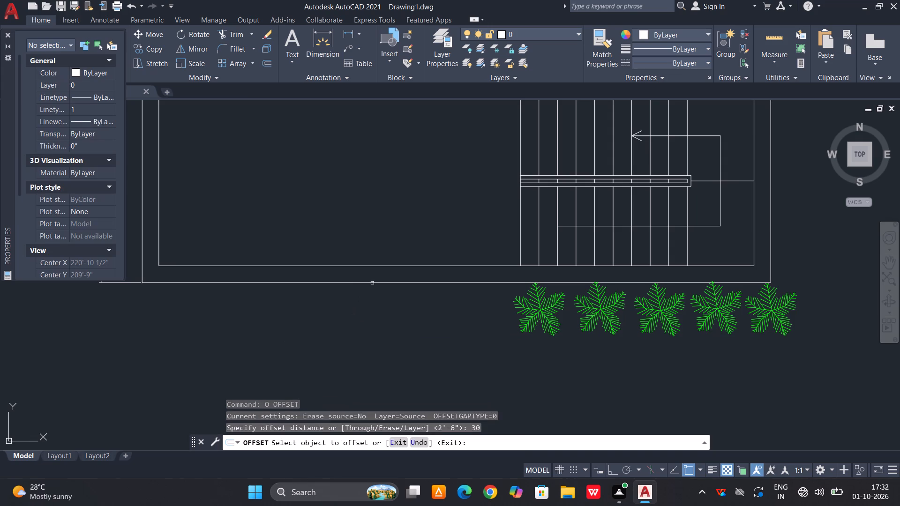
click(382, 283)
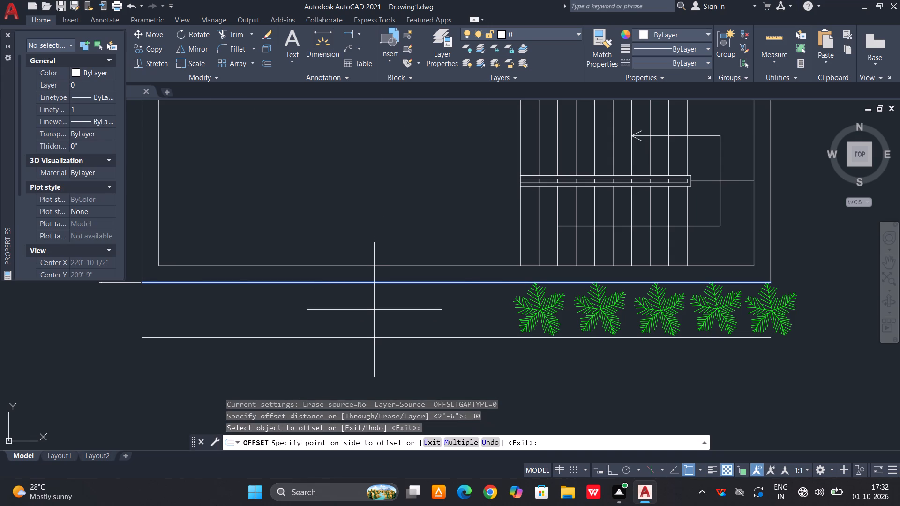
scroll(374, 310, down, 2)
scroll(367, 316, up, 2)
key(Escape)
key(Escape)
Offset the lower outer wall line 10 inches outward, towards the row of trees.
text(o)
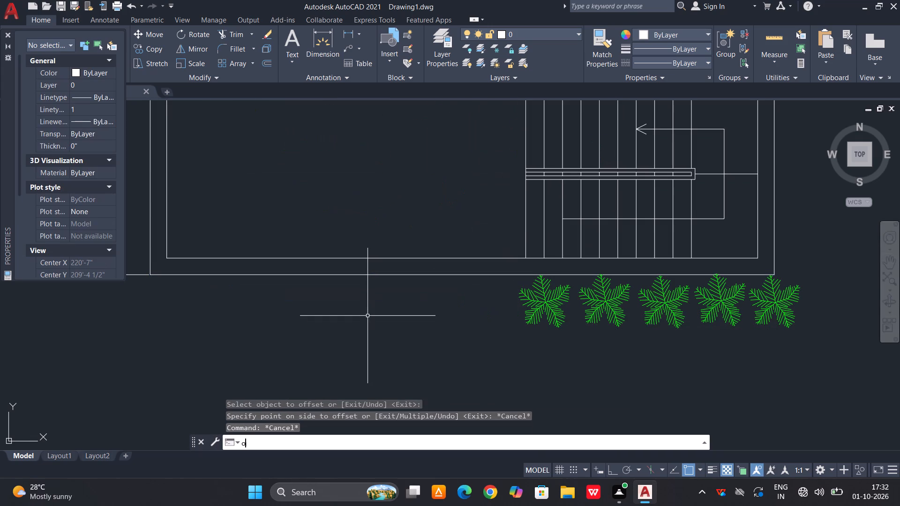
key(space)
text(10")
key(space)
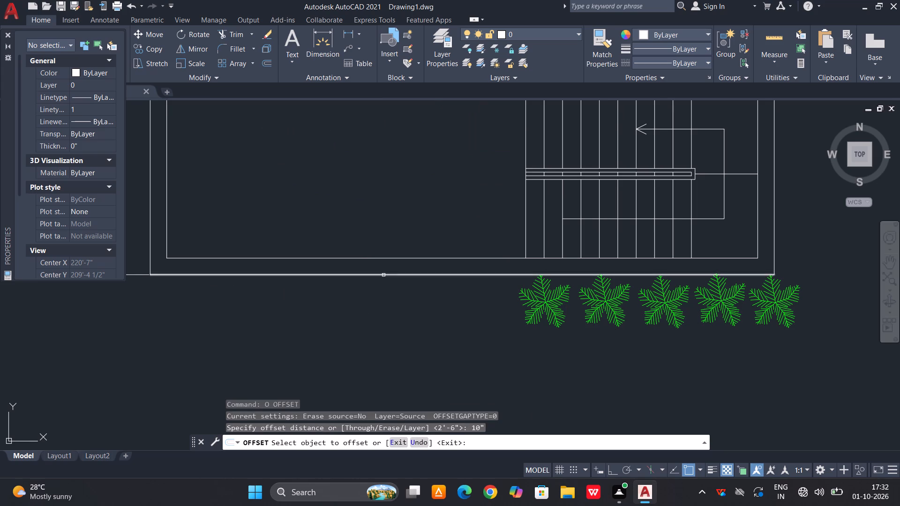
click(384, 274)
click(371, 322)
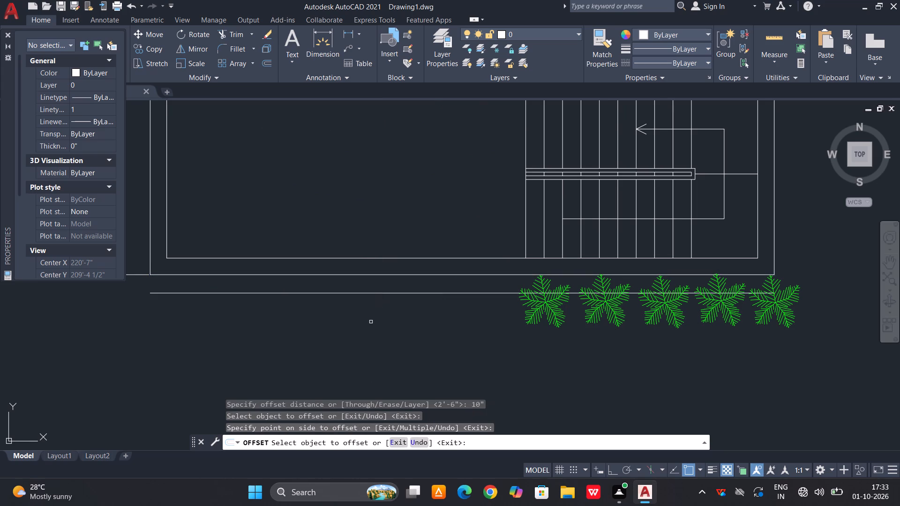
key(Escape)
Offset the first border line below the outer wall another 10 inches outward, through the row of trees.
key(o)
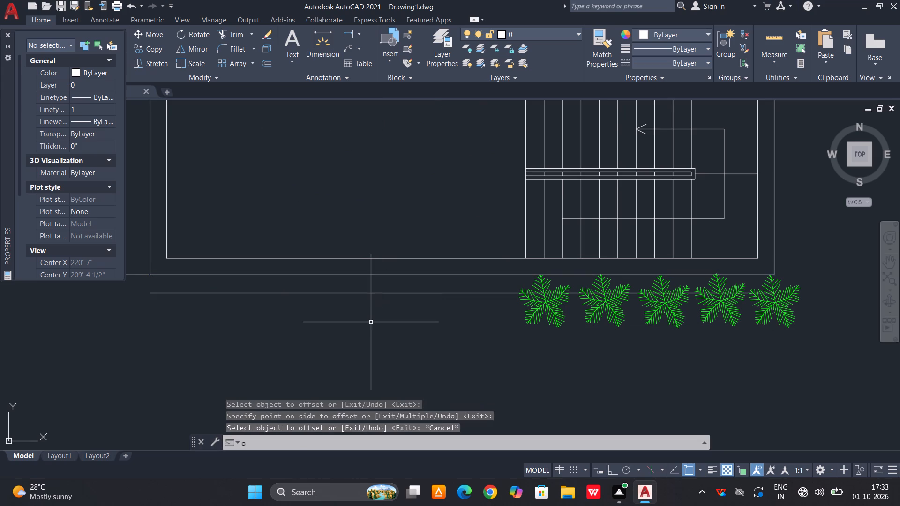
key(space)
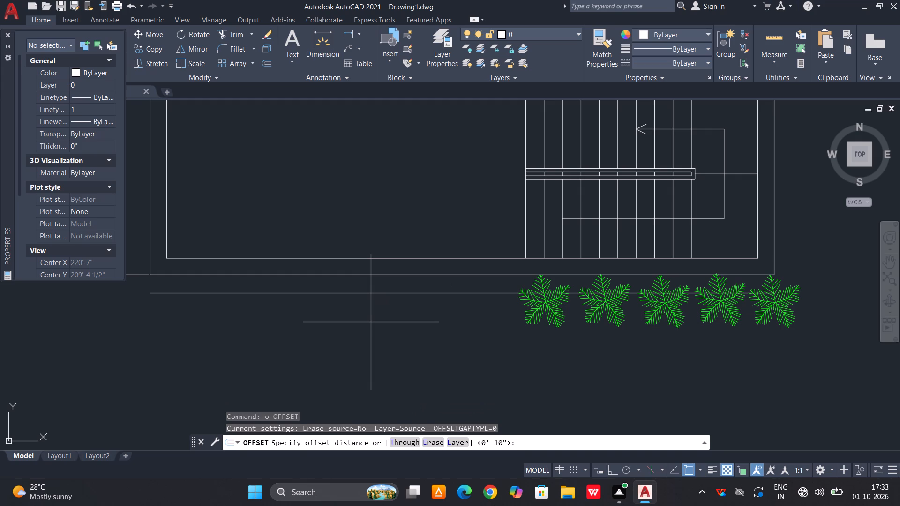
text(10)
key(shift+quotedbl)
key(space)
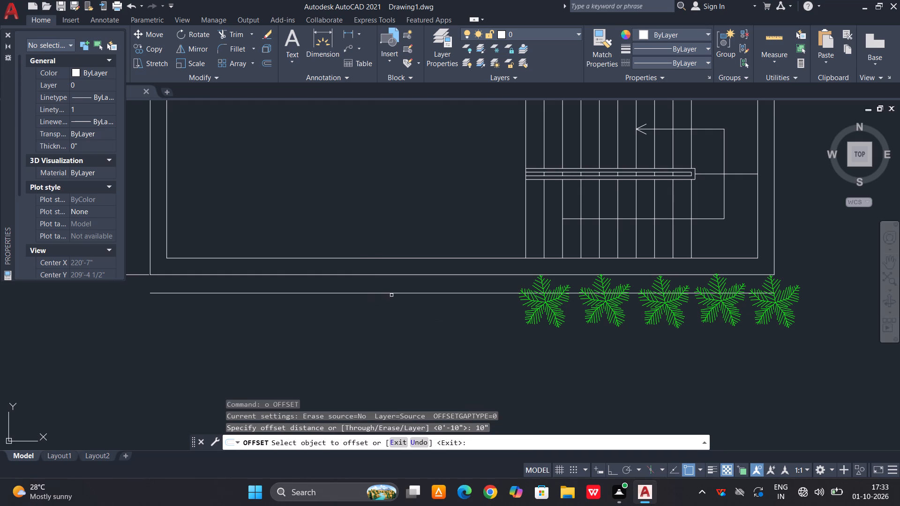
click(393, 294)
click(378, 336)
key(Escape)
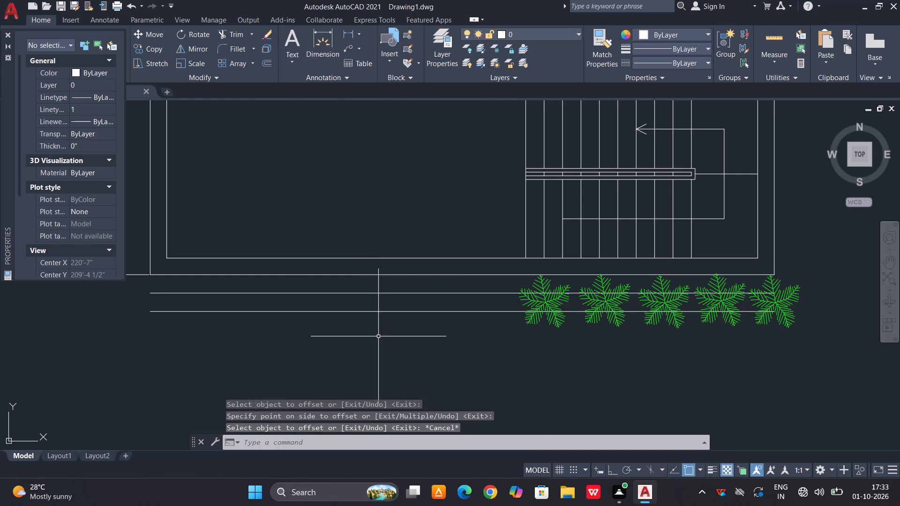
Offset the outermost border line 5 inches outward, away from the house.
text(o)
key(space)
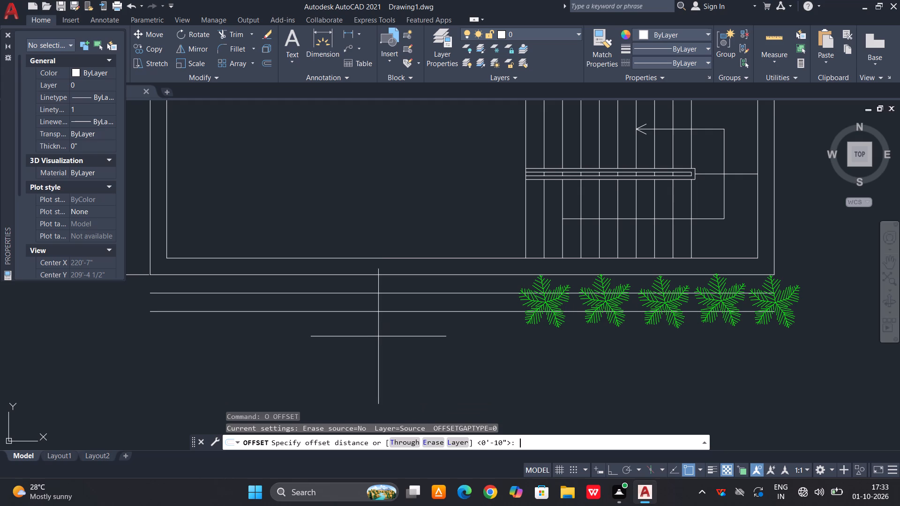
text(5")
key(space)
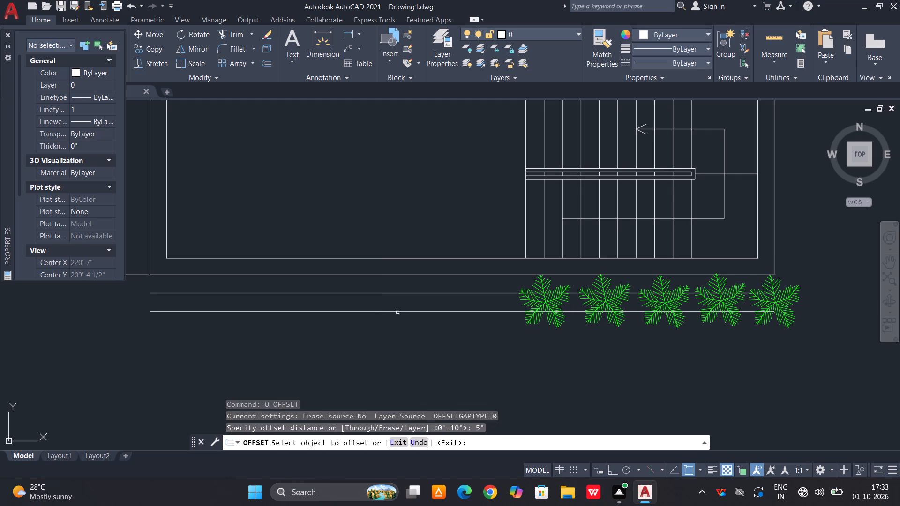
click(398, 312)
click(390, 335)
key(Escape)
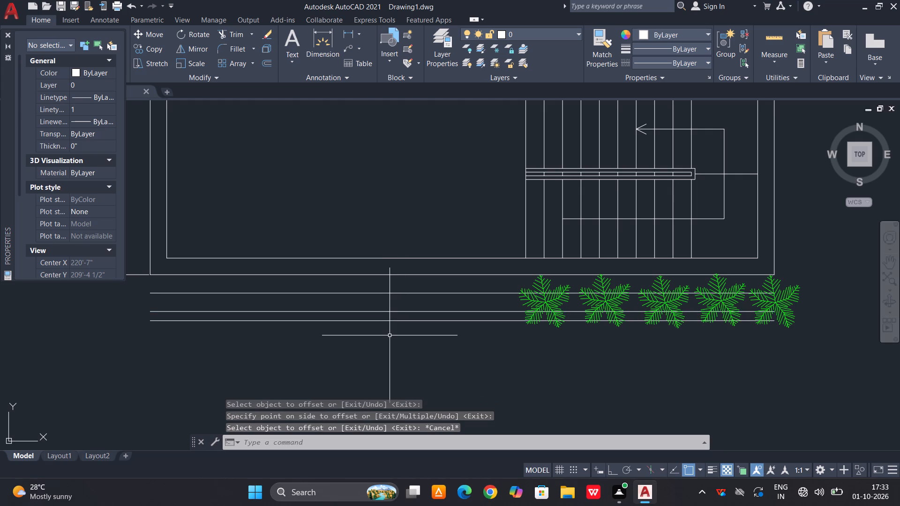
Offset the newest 5-inch border line 3 inches outward, away from the house.
text(o)
key(space)
text(3")
key(space)
click(399, 321)
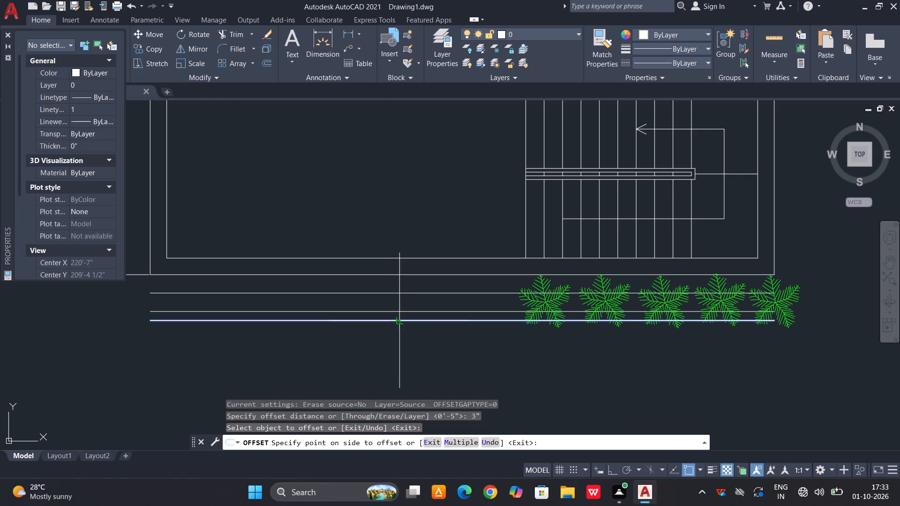
click(393, 335)
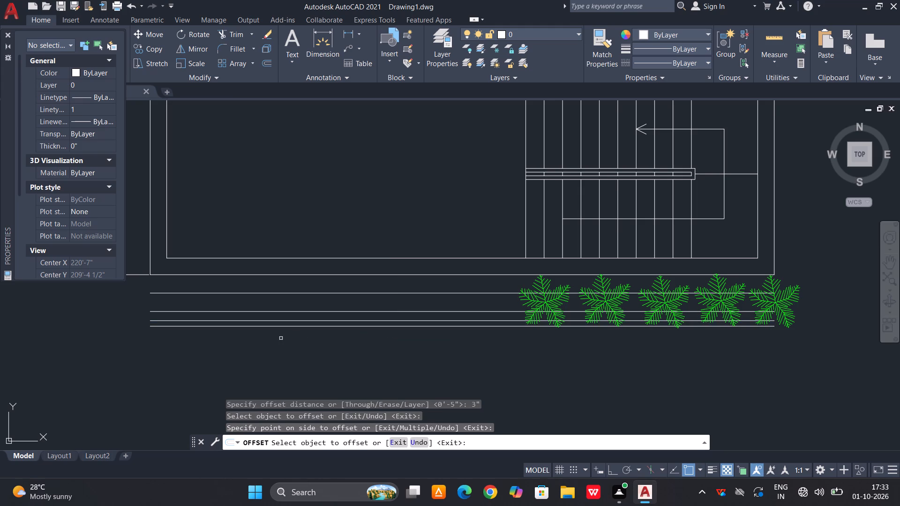
middle_drag(175, 350, 207, 345)
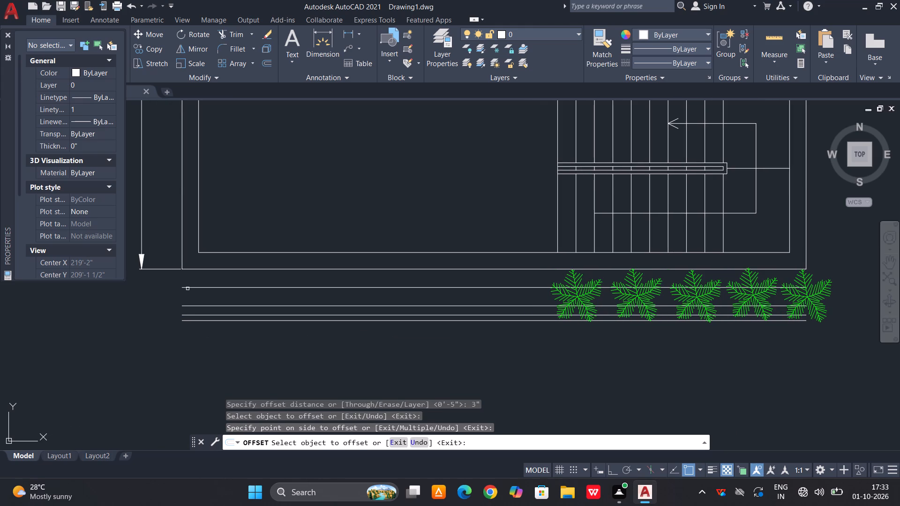
key(grave)
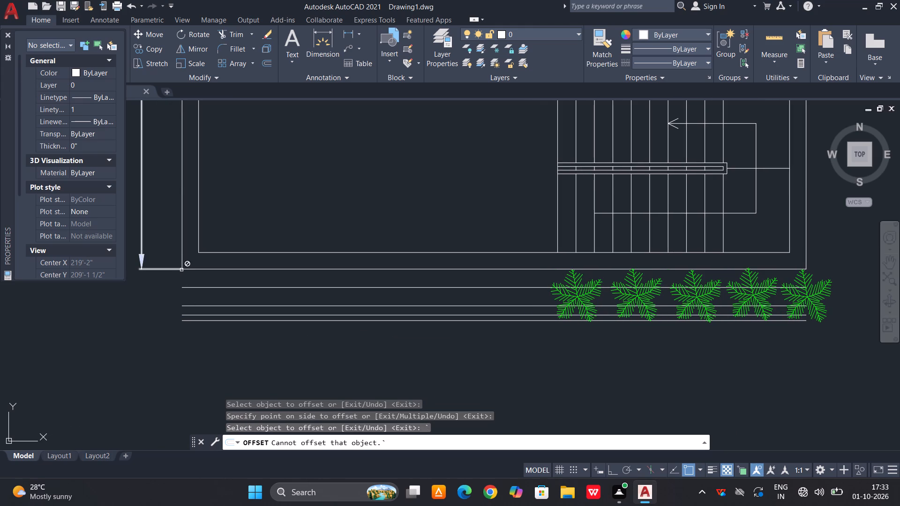
key(Escape)
Draw a slanted line from the outer wall's lower-left corner diagonally outward, ending just beyond the outermost border line's level.
text(l)
key(space)
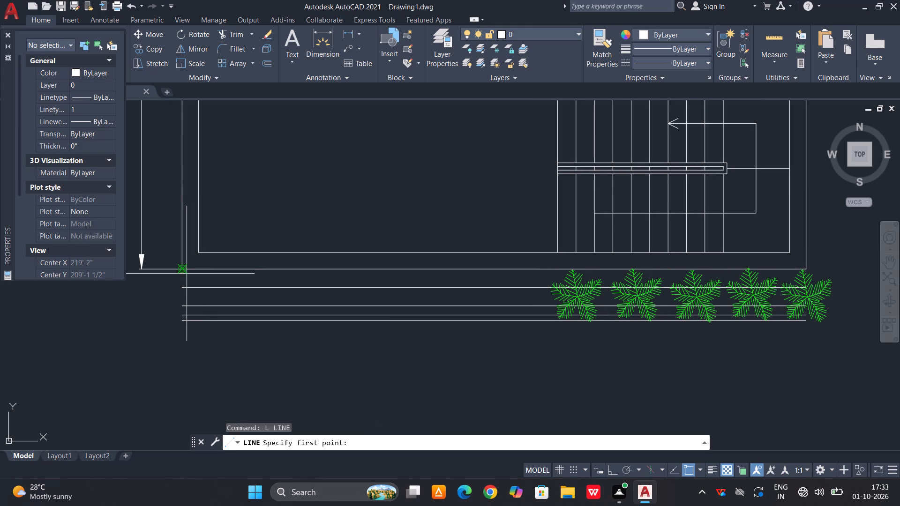
click(183, 269)
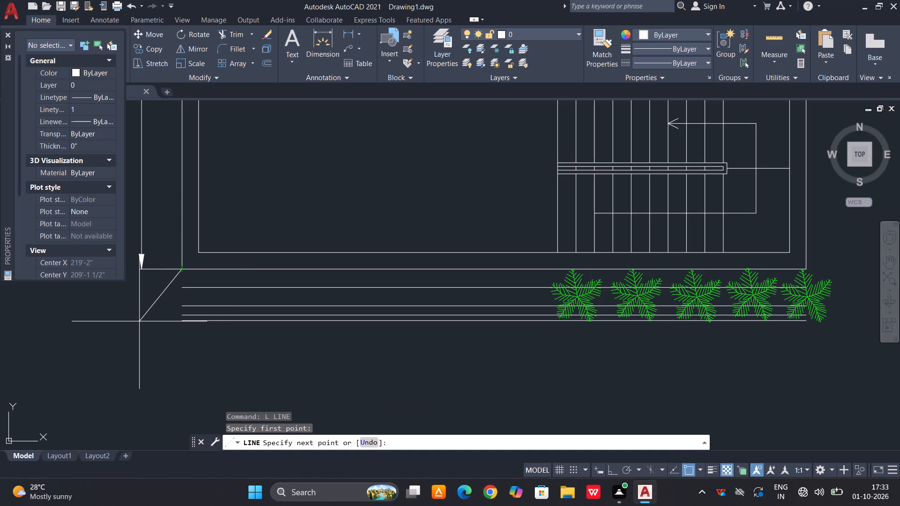
click(137, 324)
scroll(182, 276, up, 1)
key(Escape)
key(Escape)
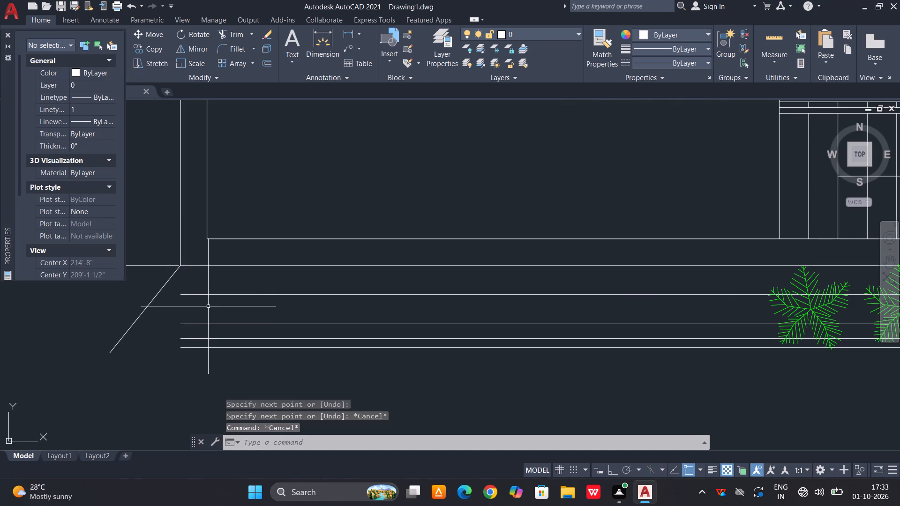
Extend the left ends of all four border lines to meet the slanted line.
key(e)
key(x)
key(space)
key(space)
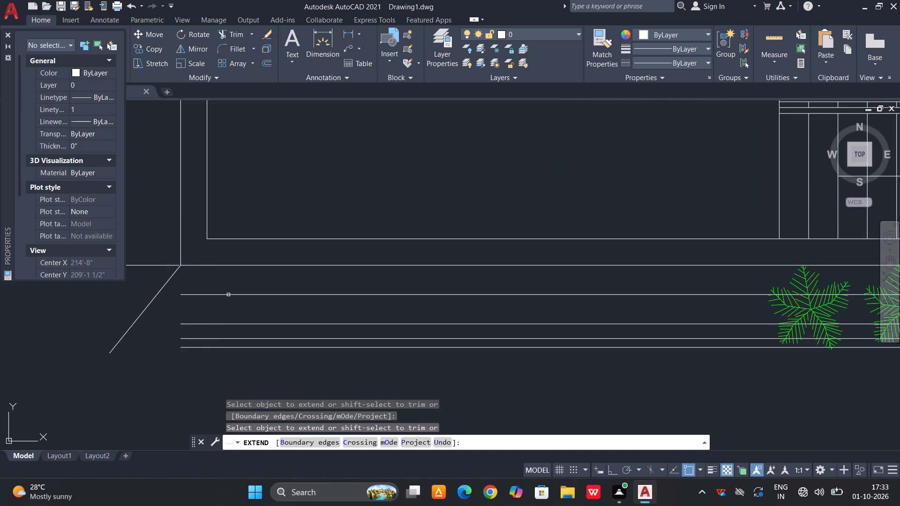
click(201, 295)
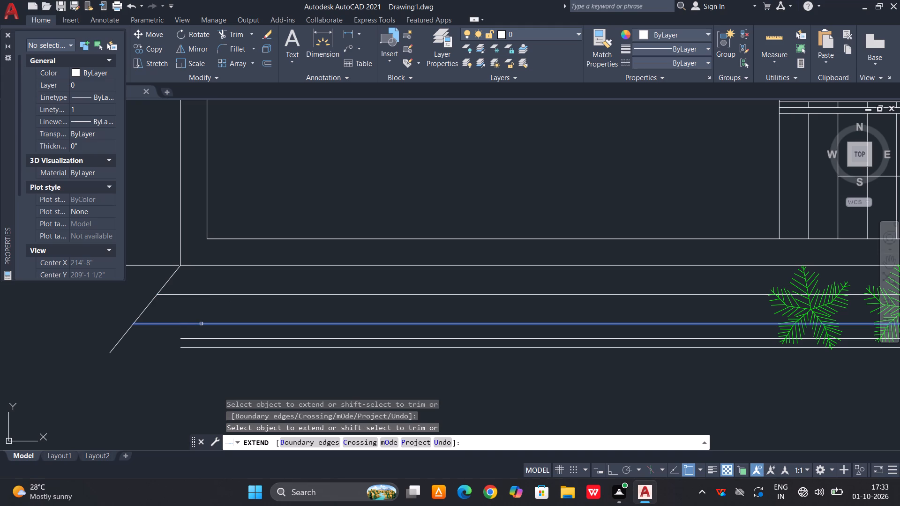
click(202, 323)
click(199, 340)
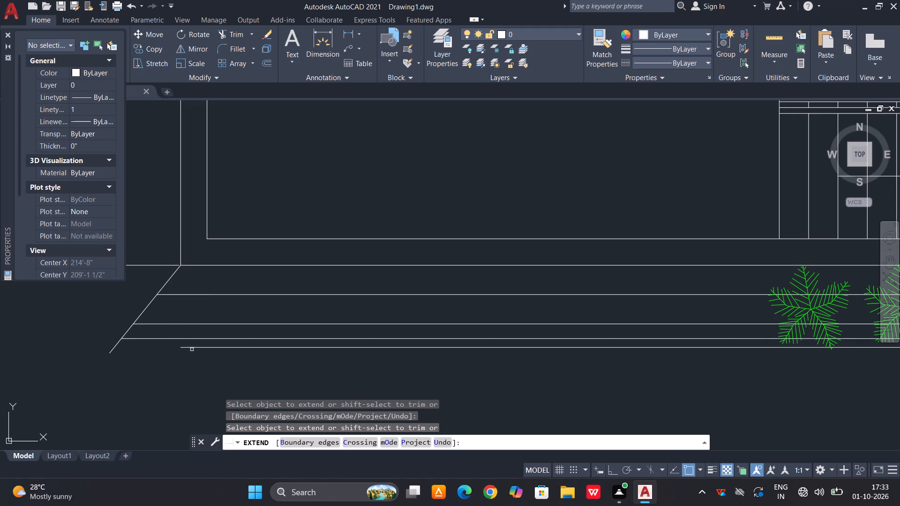
click(192, 348)
key(Escape)
key(Escape)
Trim the short end of the slanted line that overhangs the outermost border line.
text(tr)
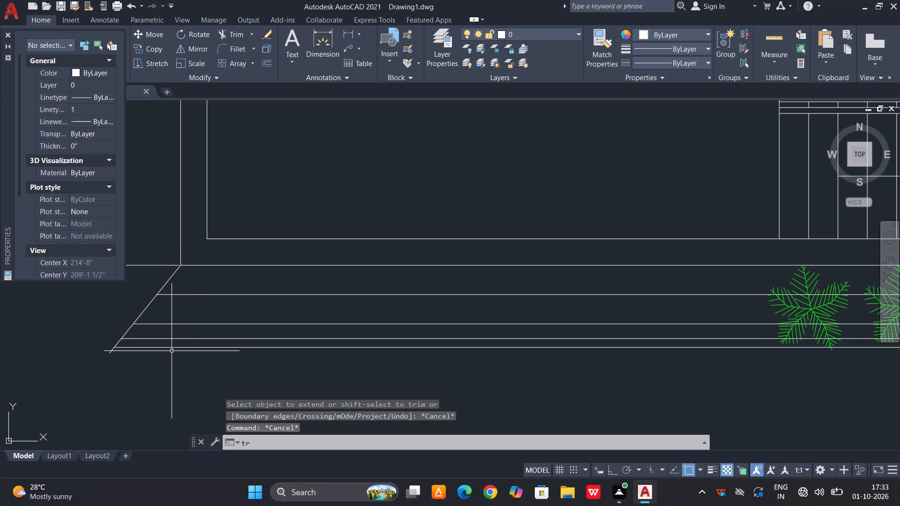
key(space)
key(space)
click(108, 352)
scroll(100, 355, down, 2)
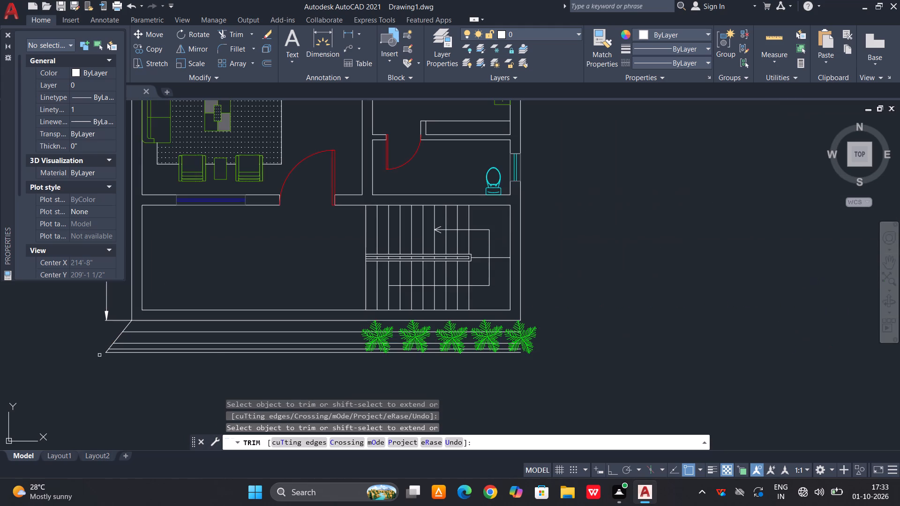
scroll(327, 351, up, 2)
key(Escape)
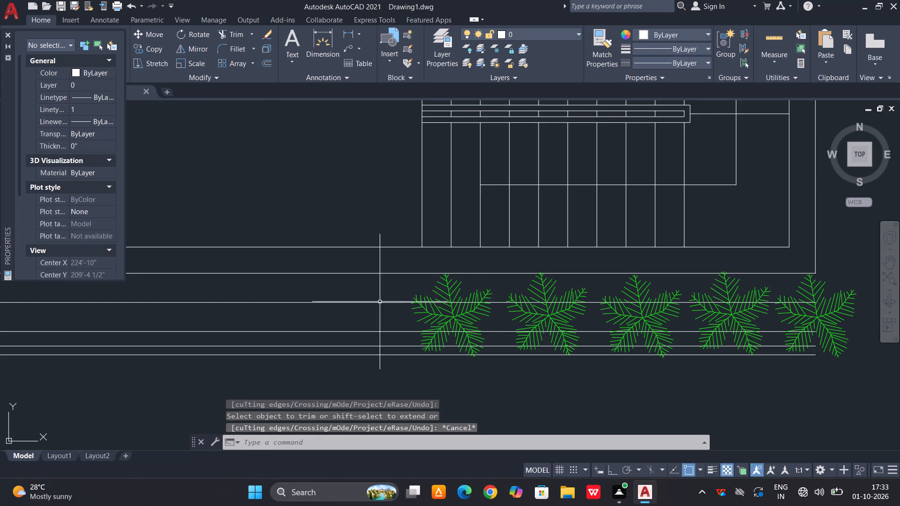
With Ortho on, draw a vertical line beside the stairs from the lower inner wall line to the first border line.
scroll(360, 324, down, 1)
middle_drag(360, 327, 361, 335)
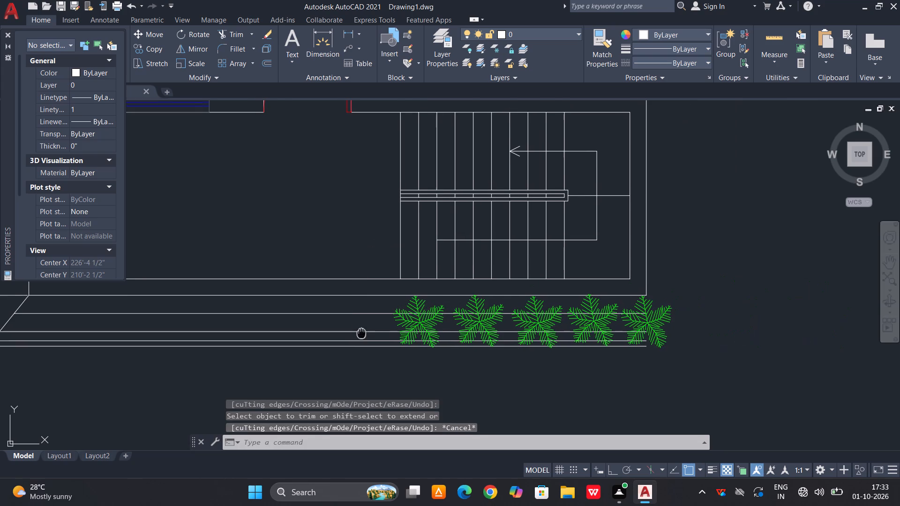
middle_drag(361, 335, 362, 342)
key(Escape)
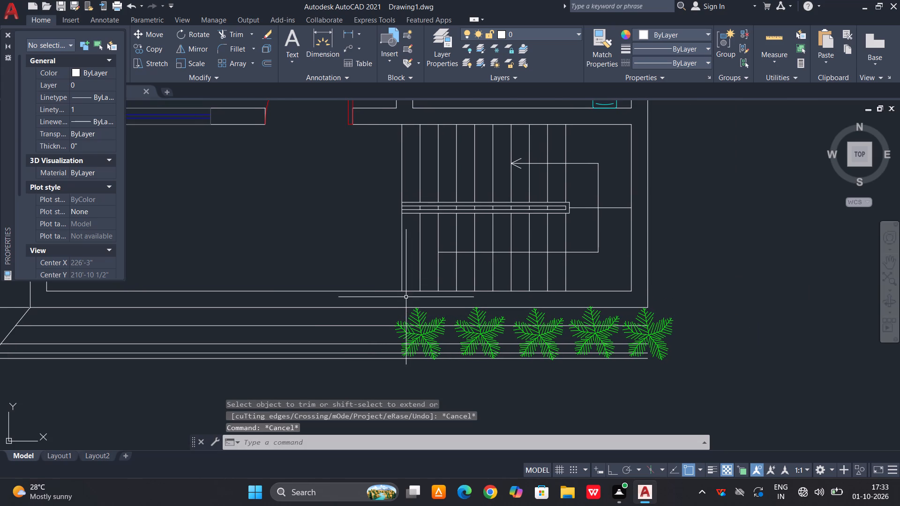
middle_drag(374, 202, 375, 217)
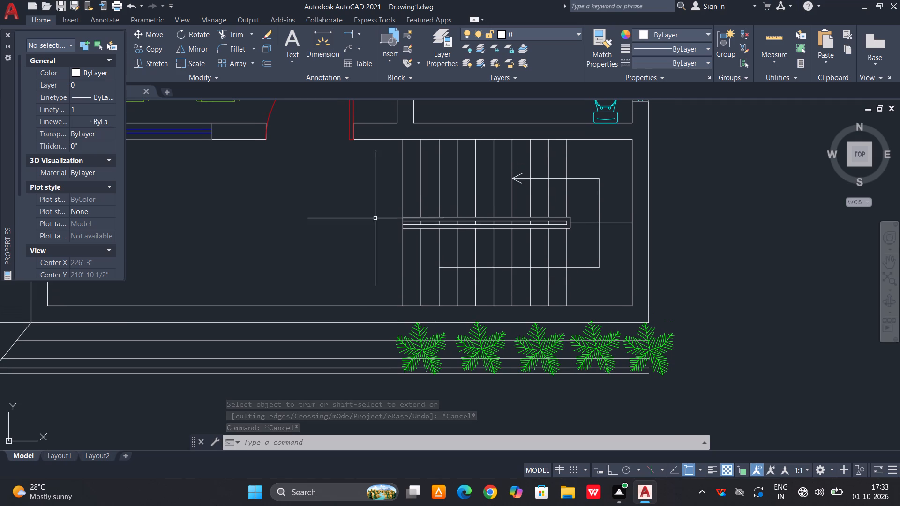
scroll(395, 332, up, 1)
scroll(395, 332, down, 1)
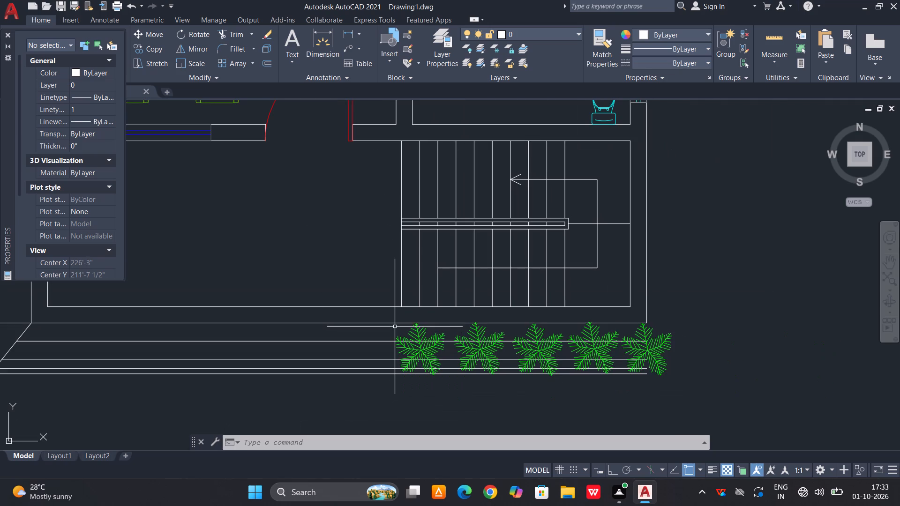
key(l)
key(space)
scroll(388, 303, up, 2)
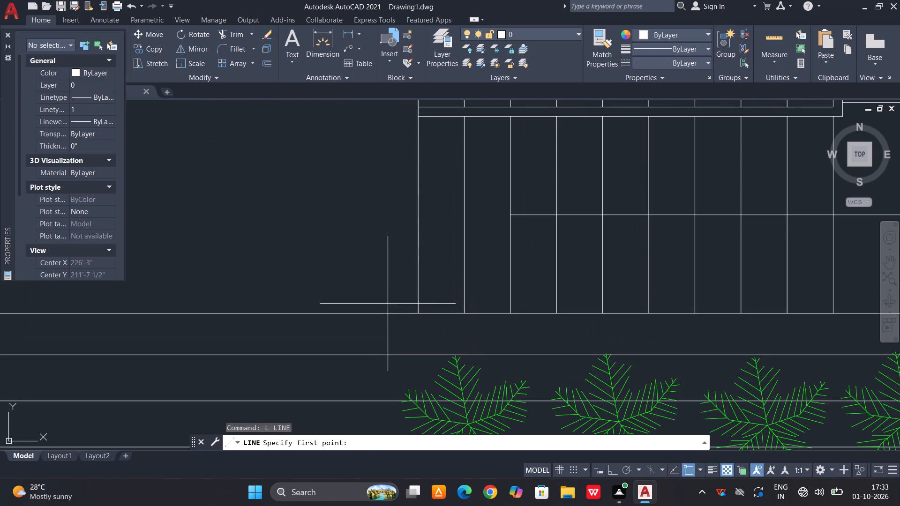
click(388, 313)
scroll(386, 292, down, 2)
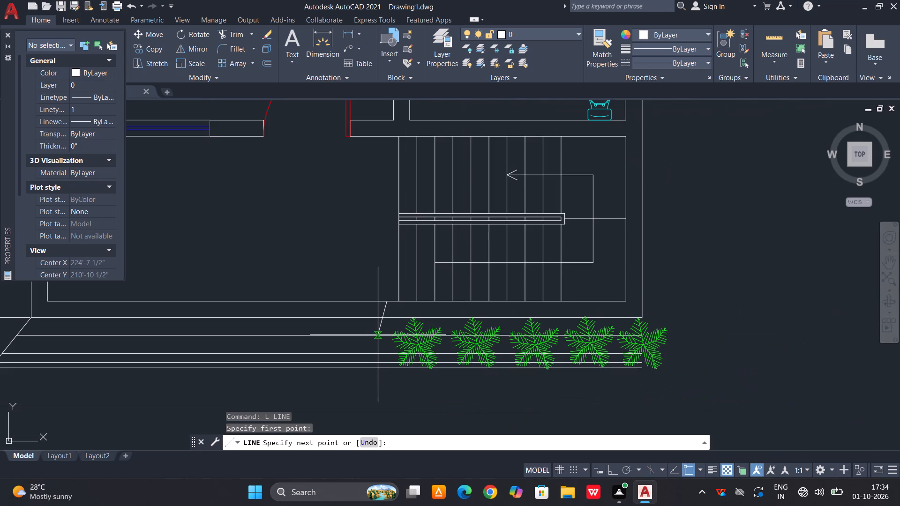
key(F8)
scroll(385, 339, up, 2)
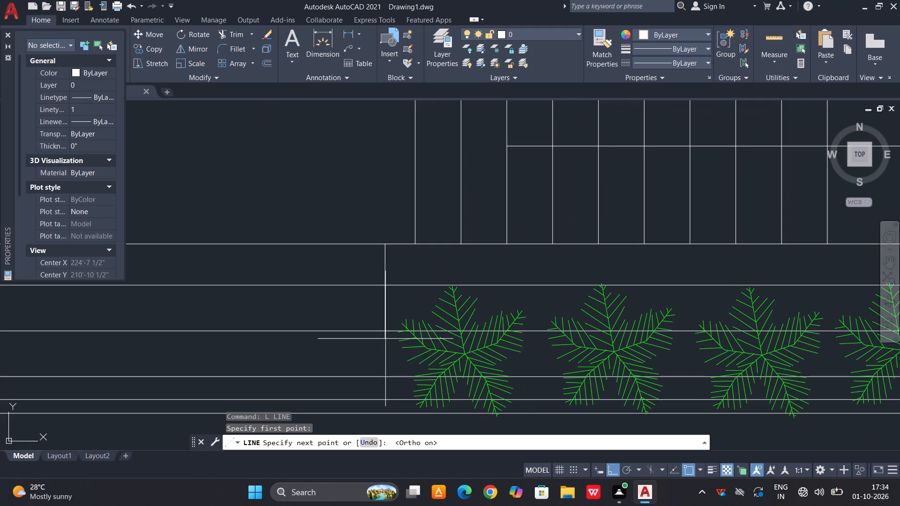
click(384, 331)
scroll(422, 327, down, 3)
key(Escape)
scroll(402, 335, up, 2)
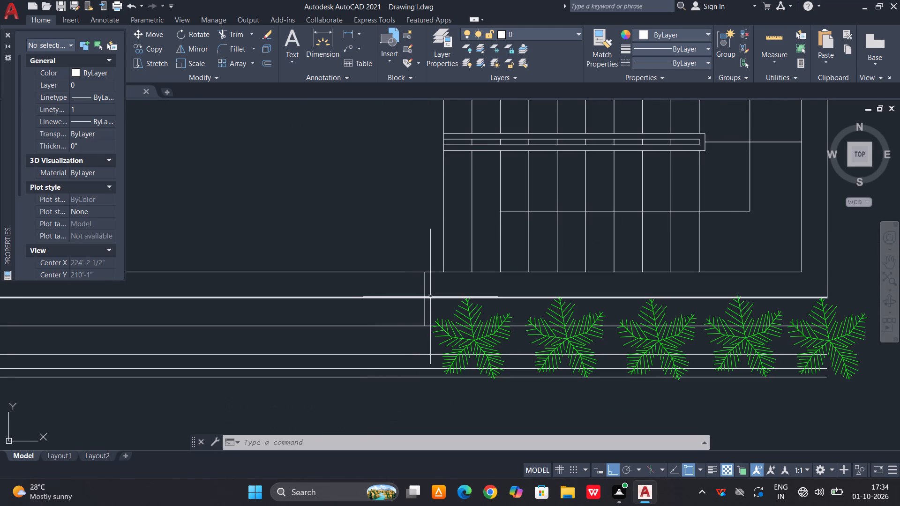
Extend the left inner wall line of the room beside the stairs down to the lower outer wall line.
middle_drag(419, 310, 517, 288)
scroll(470, 310, down, 1)
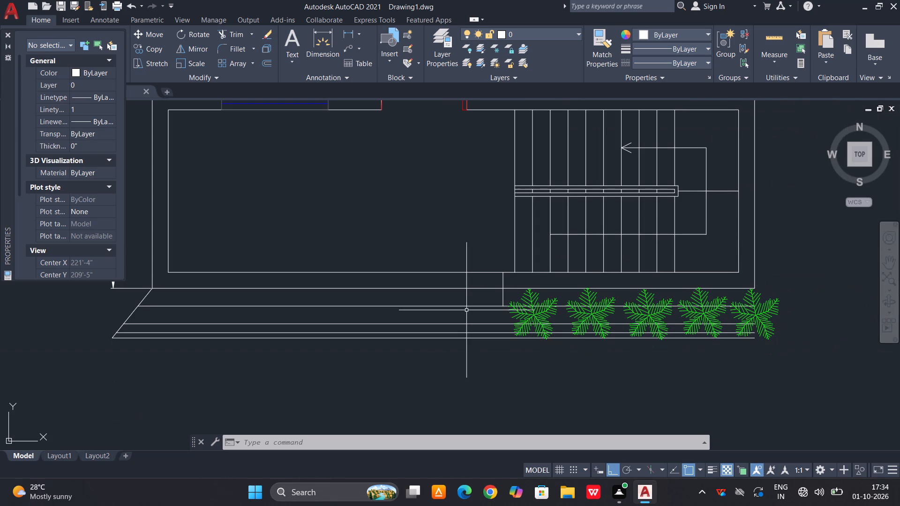
middle_click(465, 309)
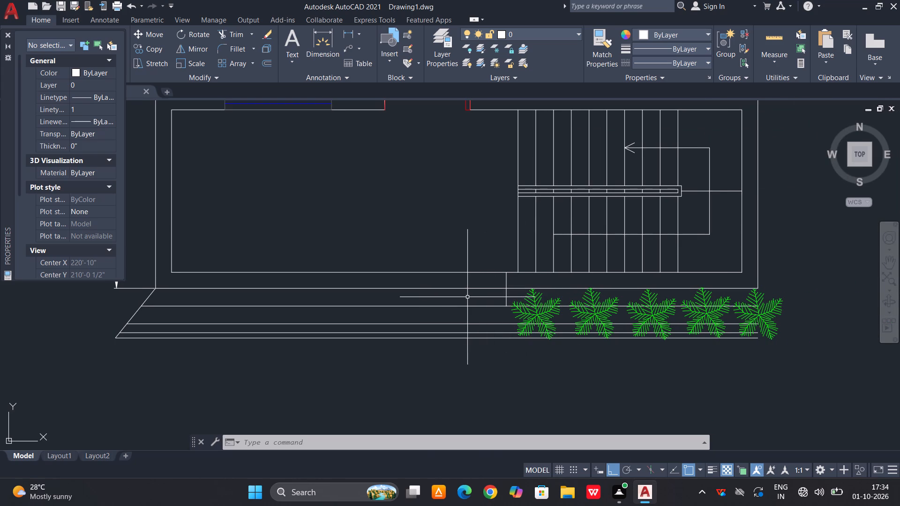
key(e)
key(x)
key(space)
key(space)
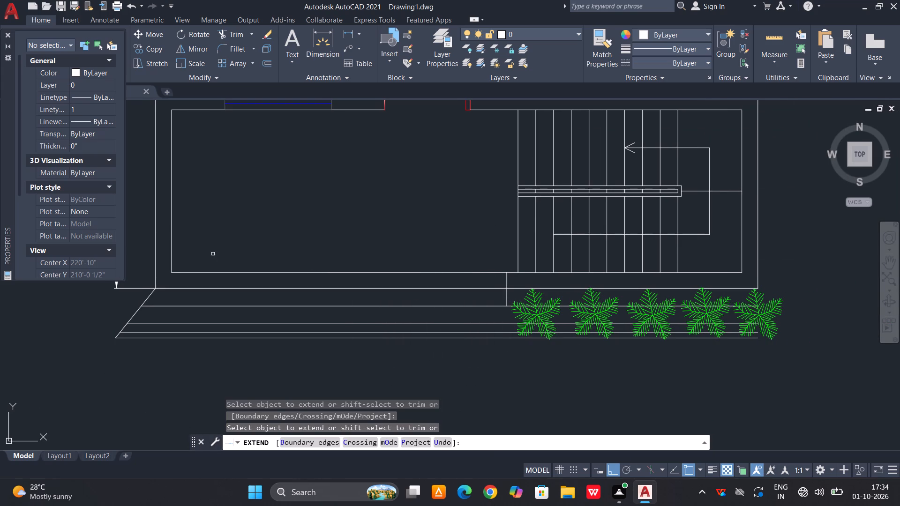
click(172, 266)
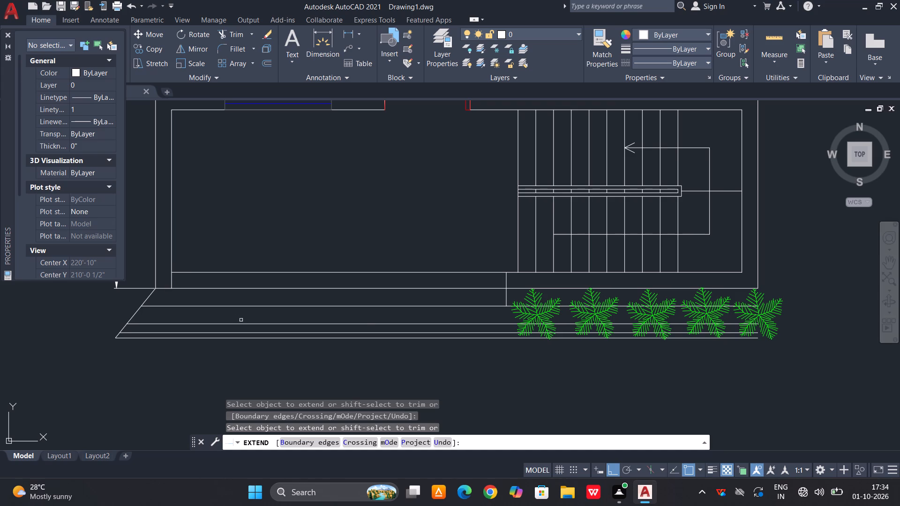
key(Escape)
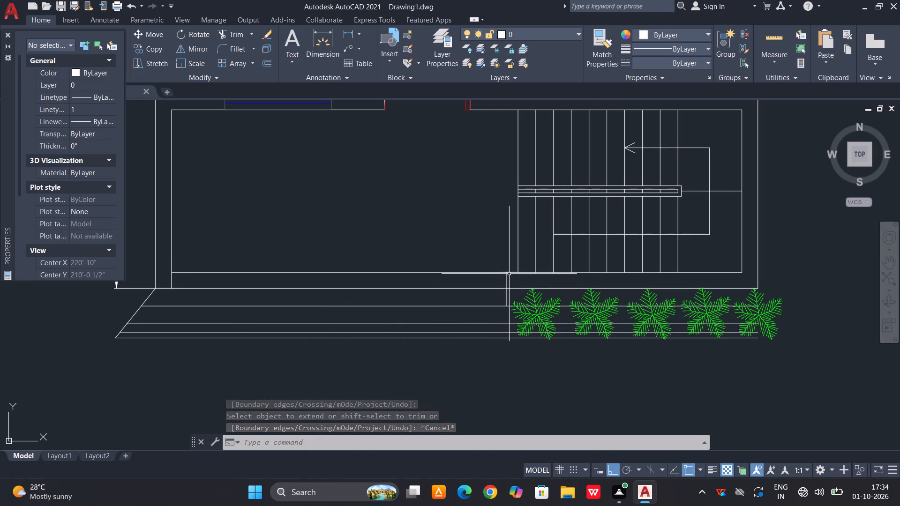
scroll(481, 335, up, 2)
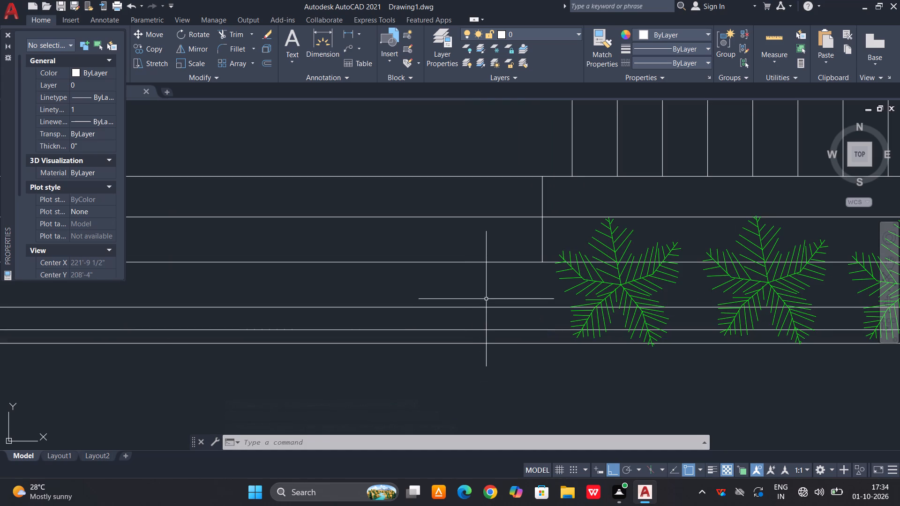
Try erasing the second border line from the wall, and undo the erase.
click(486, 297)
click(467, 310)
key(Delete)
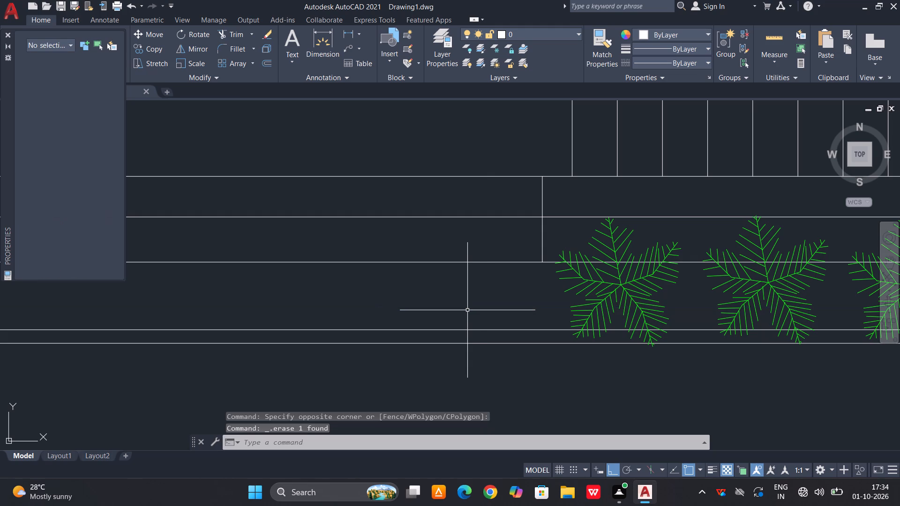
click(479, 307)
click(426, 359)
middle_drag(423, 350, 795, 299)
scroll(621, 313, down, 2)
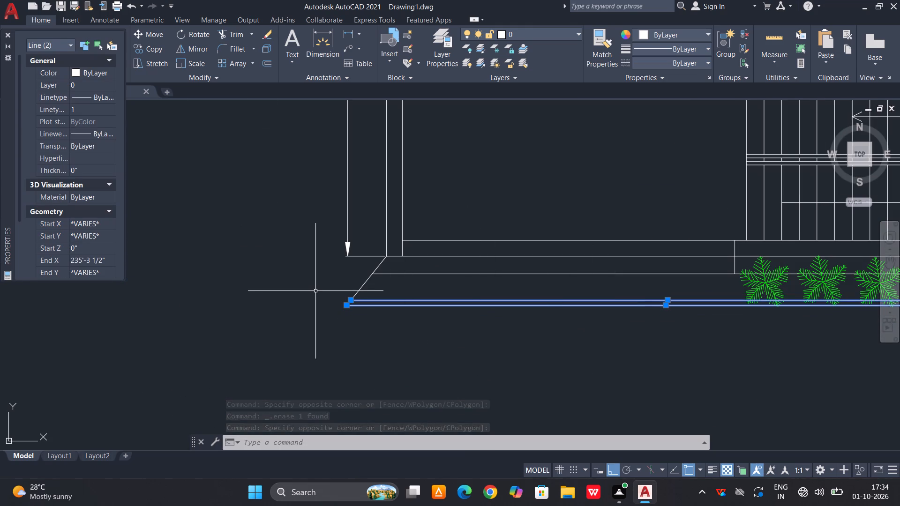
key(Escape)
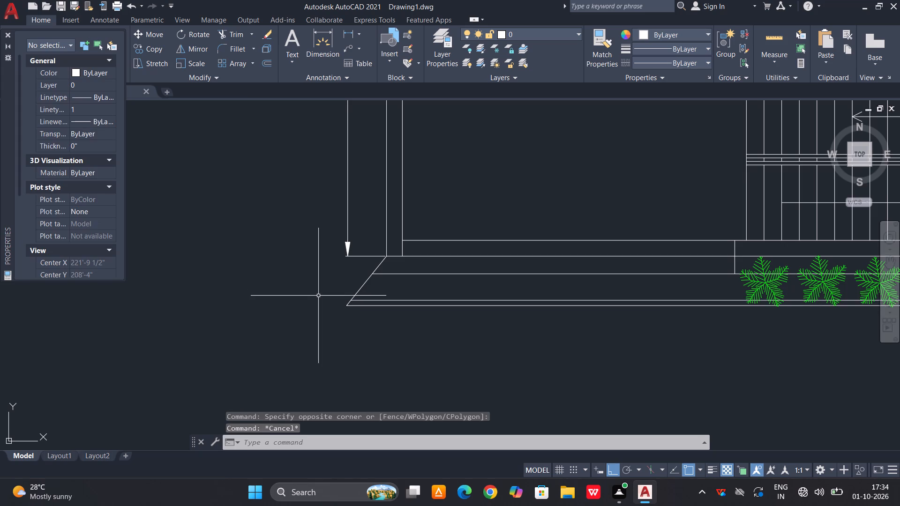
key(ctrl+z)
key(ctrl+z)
Extend the leftmost vertical stair line down to the lower outer wall line.
scroll(327, 294, down, 1)
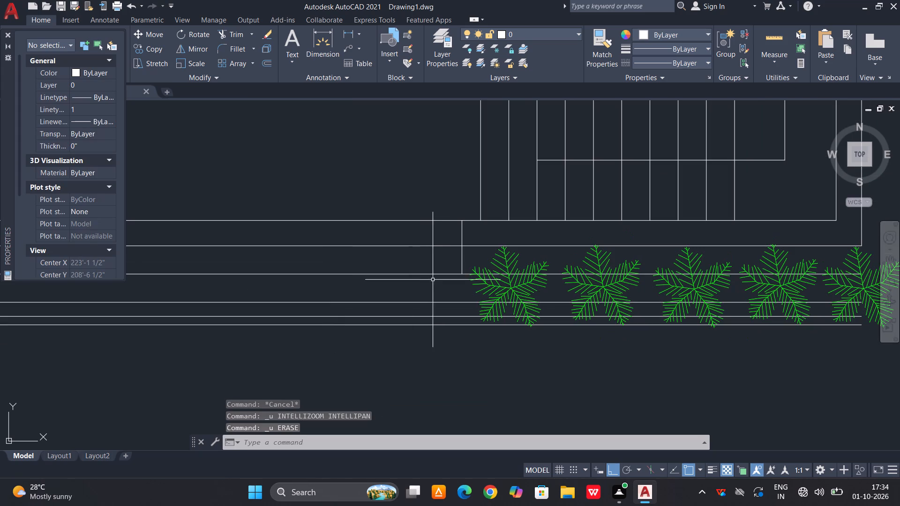
key(Escape)
key(Escape)
text(ex)
key(space)
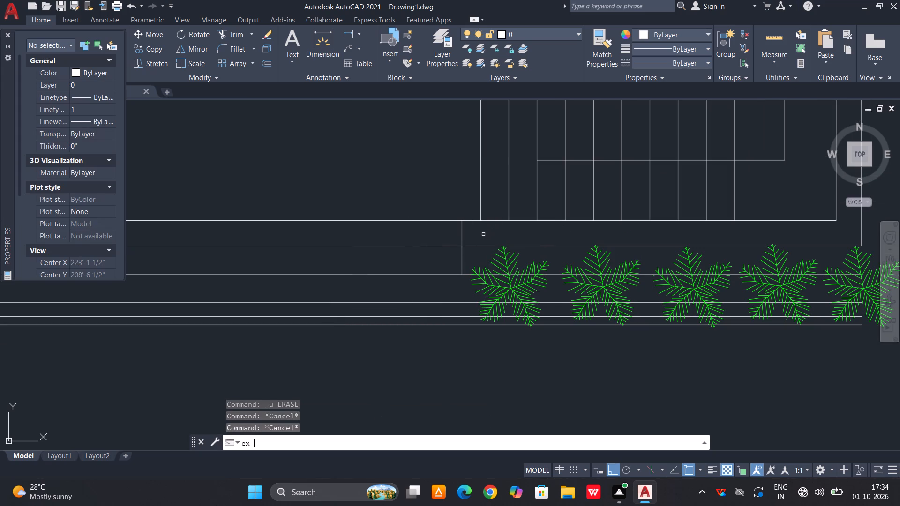
key(space)
click(480, 216)
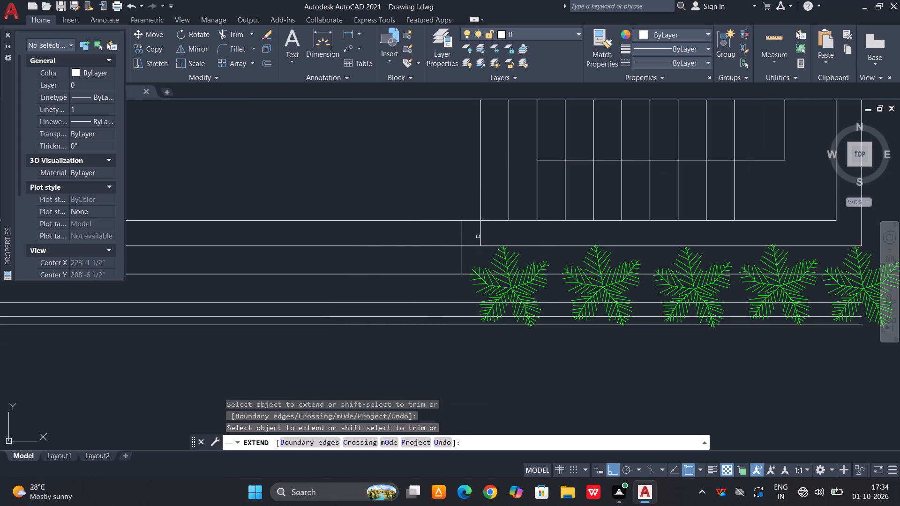
Extend the leftmost stair line further down, past the first palm's leaves, to the second border line.
click(478, 237)
click(482, 237)
click(478, 265)
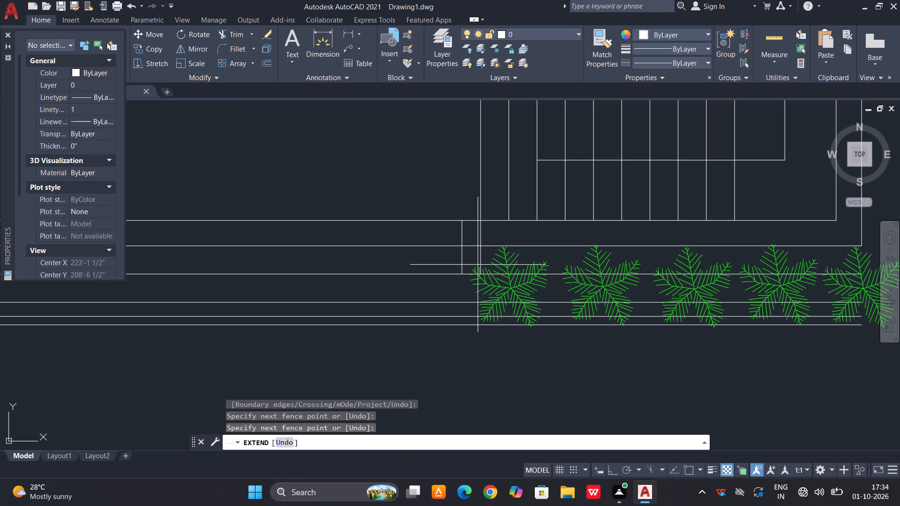
click(483, 257)
click(483, 257)
click(482, 259)
scroll(451, 275, up, 3)
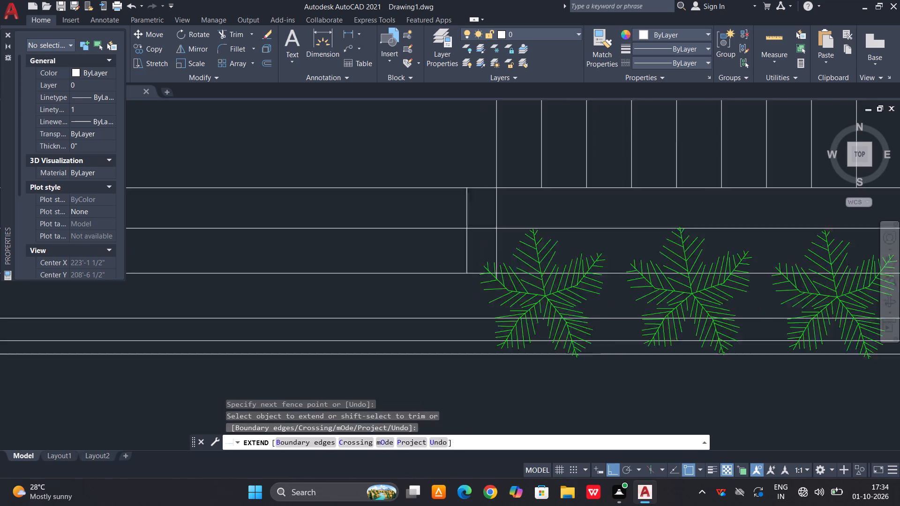
scroll(450, 275, up, 1)
click(644, 169)
click(607, 174)
click(639, 158)
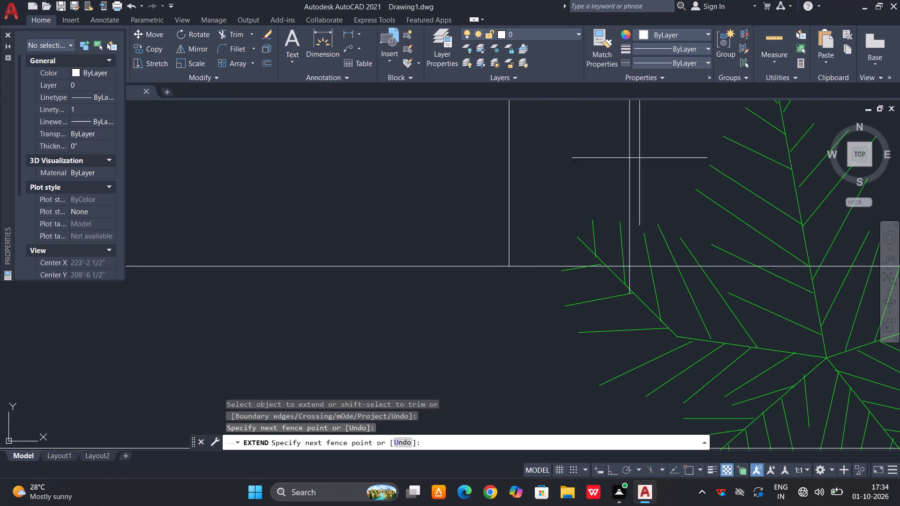
double_click(611, 167)
click(641, 155)
click(622, 165)
click(620, 166)
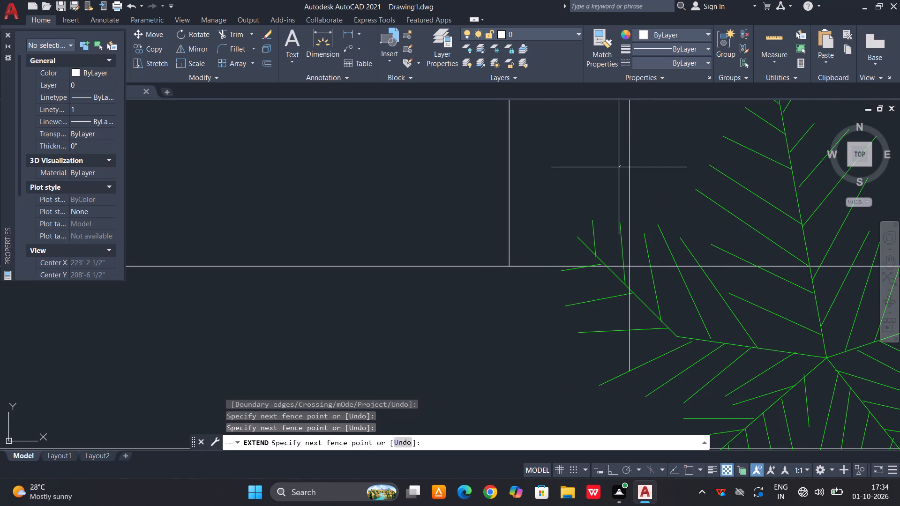
click(641, 161)
drag(642, 160, 628, 171)
scroll(619, 175, down, 2)
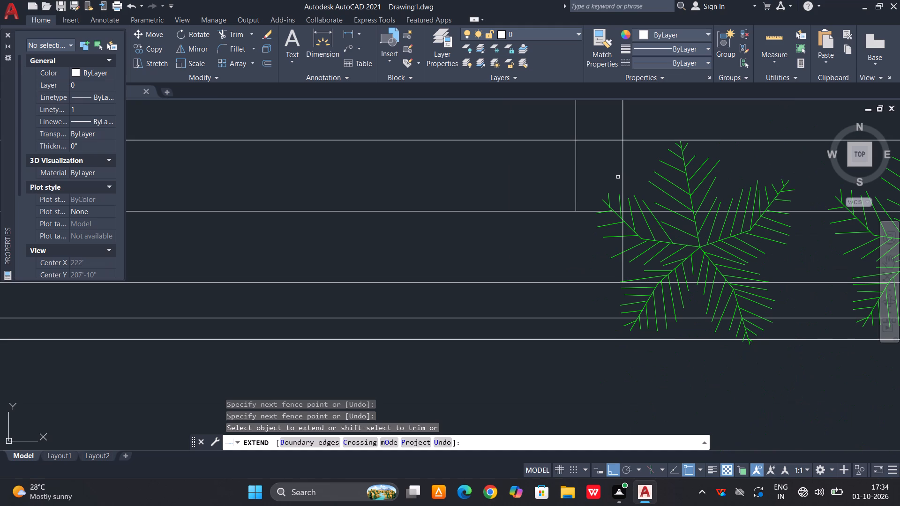
Extend the second vertical stair line from the left down to the lower outer wall line.
middle_drag(615, 181, 603, 225)
scroll(603, 224, down, 2)
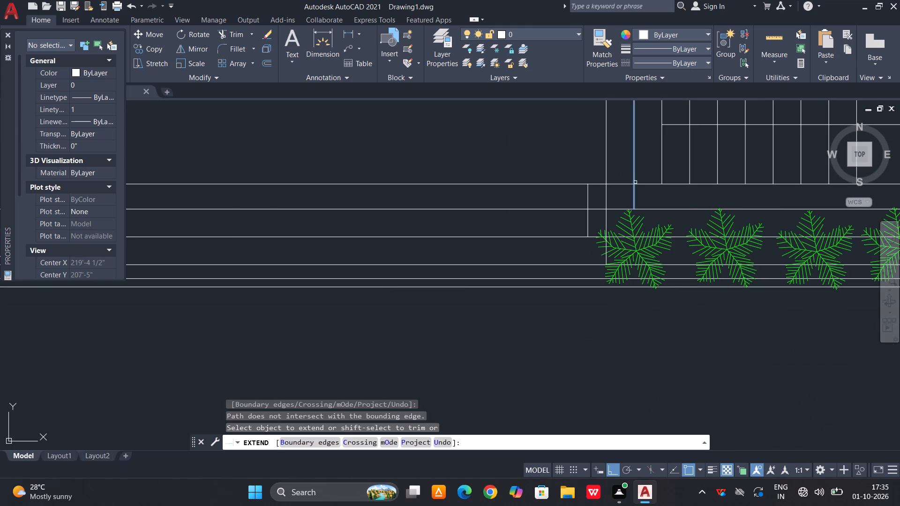
scroll(635, 185, down, 2)
scroll(634, 183, up, 2)
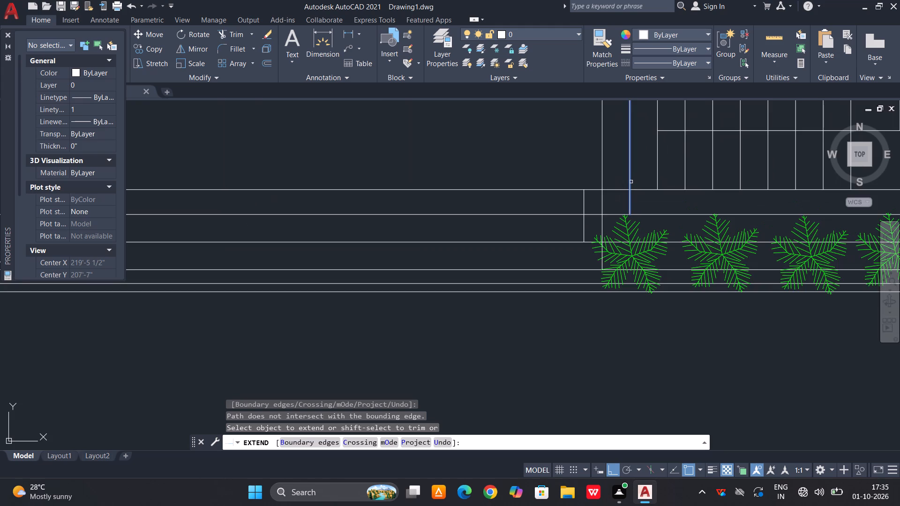
click(631, 182)
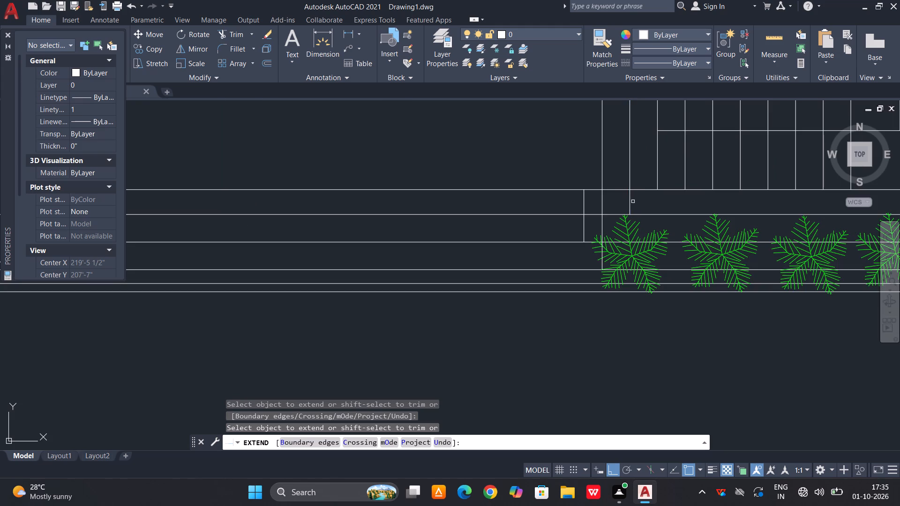
Move the leftmost palm tree straight down, clear of the border lines.
scroll(630, 235, up, 2)
key(Escape)
click(636, 275)
click(600, 300)
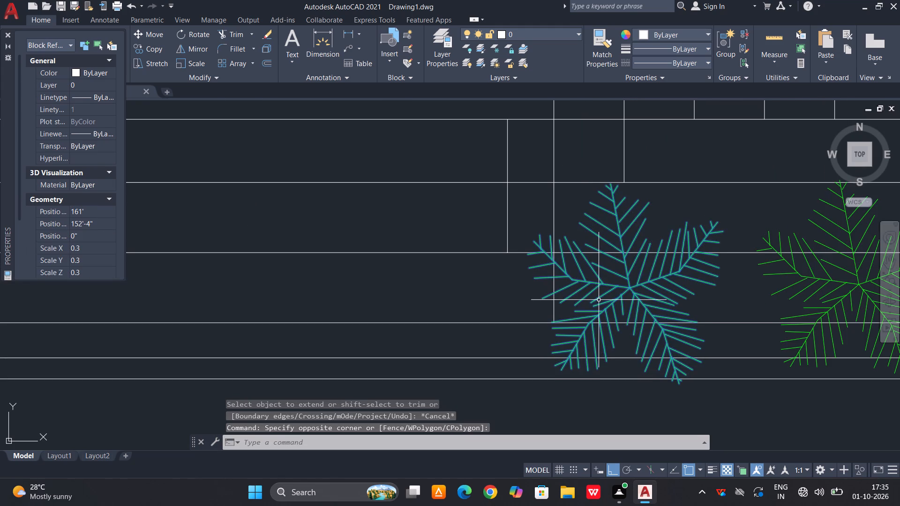
key(m)
key(space)
click(623, 287)
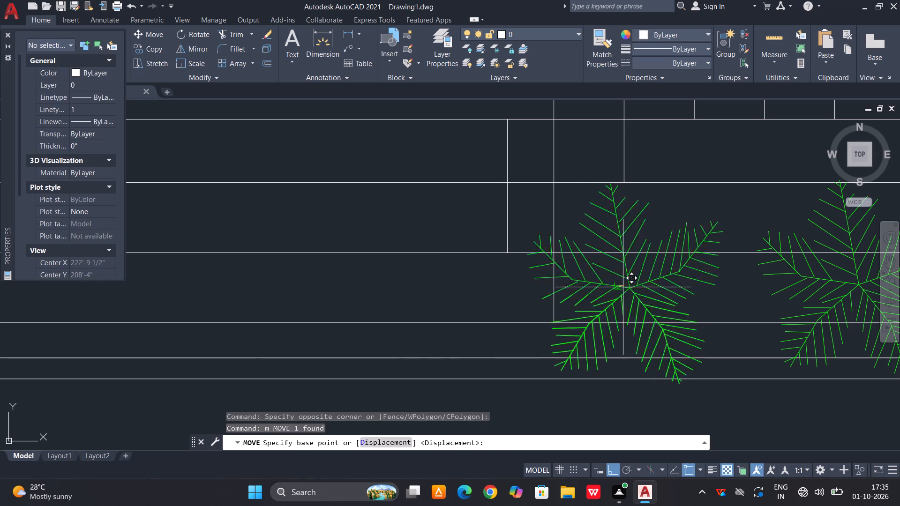
scroll(622, 256, down, 3)
click(623, 334)
scroll(617, 255, up, 1)
key(Escape)
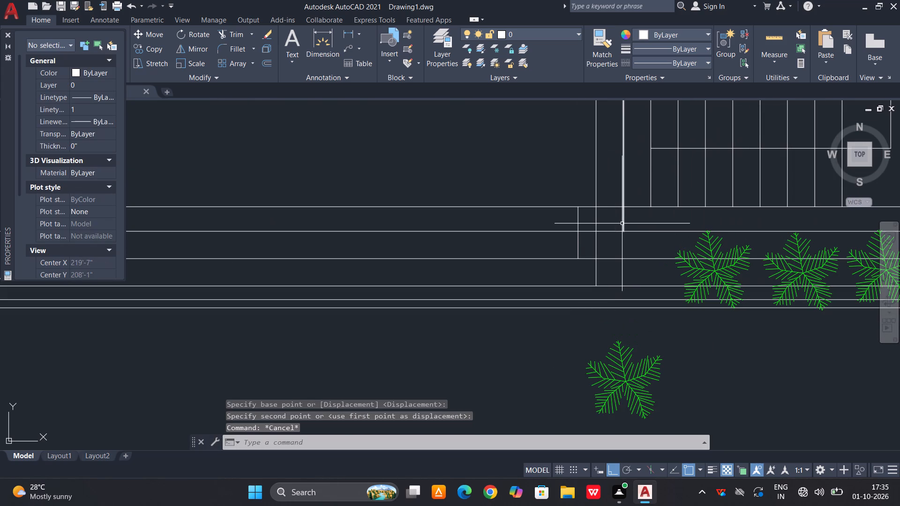
Extend the second vertical stair line from the left down through the border to the outermost border line.
text(ex)
key(space)
key(space)
click(626, 216)
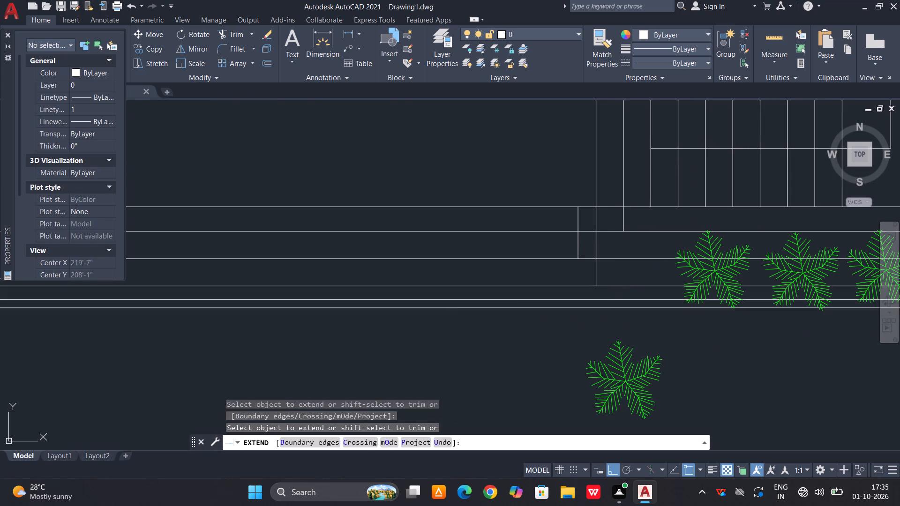
click(617, 227)
click(629, 216)
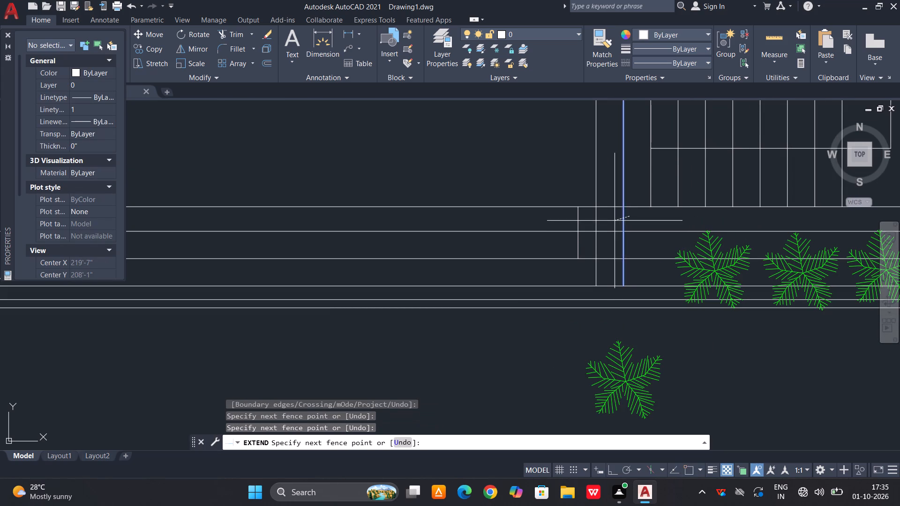
click(615, 221)
click(624, 217)
click(610, 221)
click(640, 211)
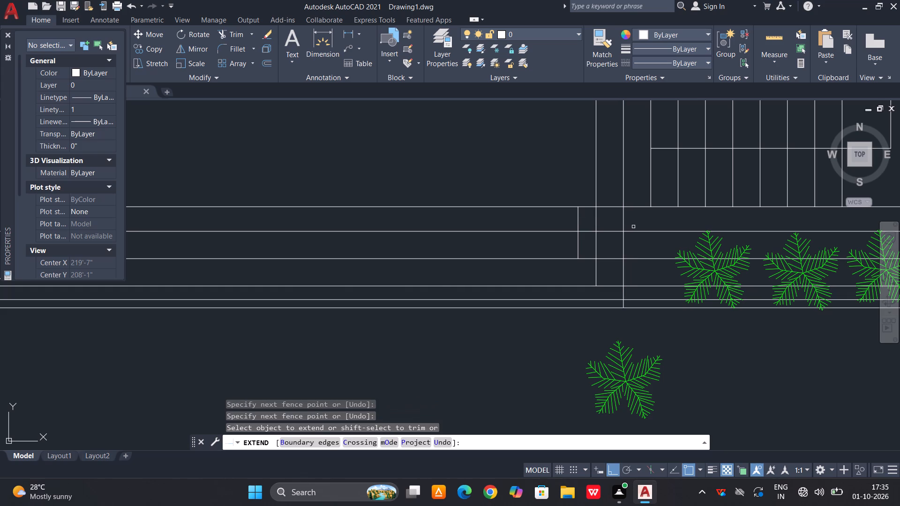
Trim all the border lines between the second extended stair line and the first palm tree in the row.
key(Escape)
key(Escape)
text(tr)
key(space)
key(space)
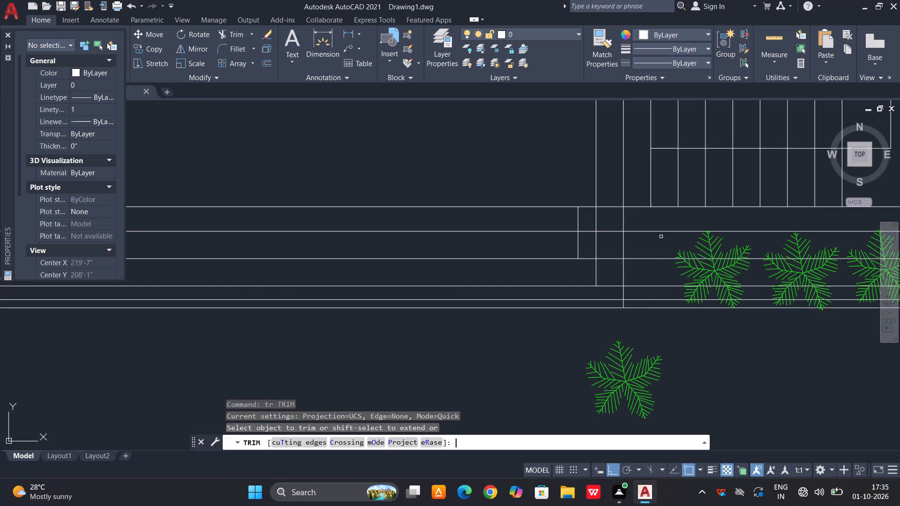
drag(661, 224, 660, 230)
click(641, 315)
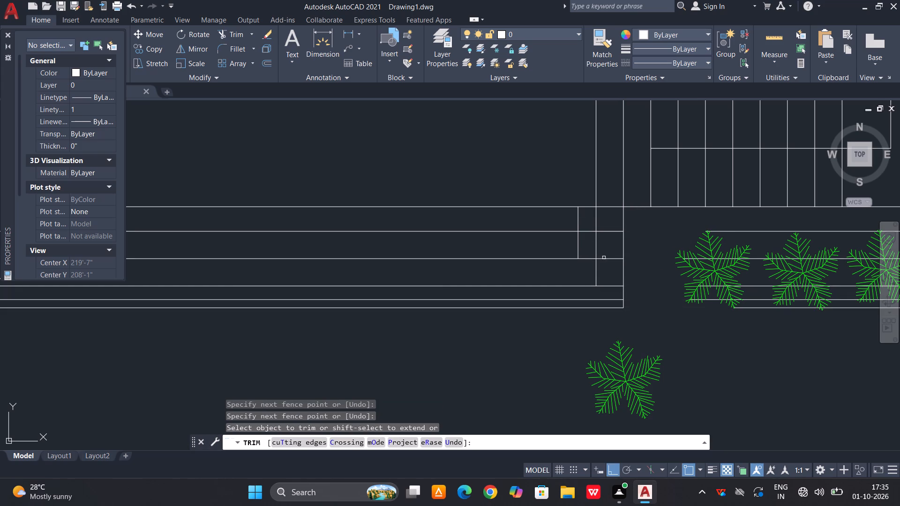
click(609, 227)
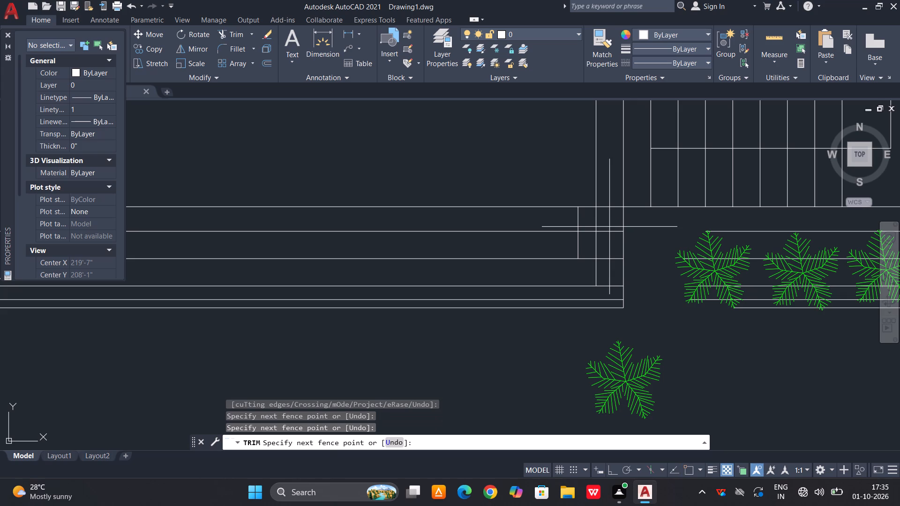
key(Escape)
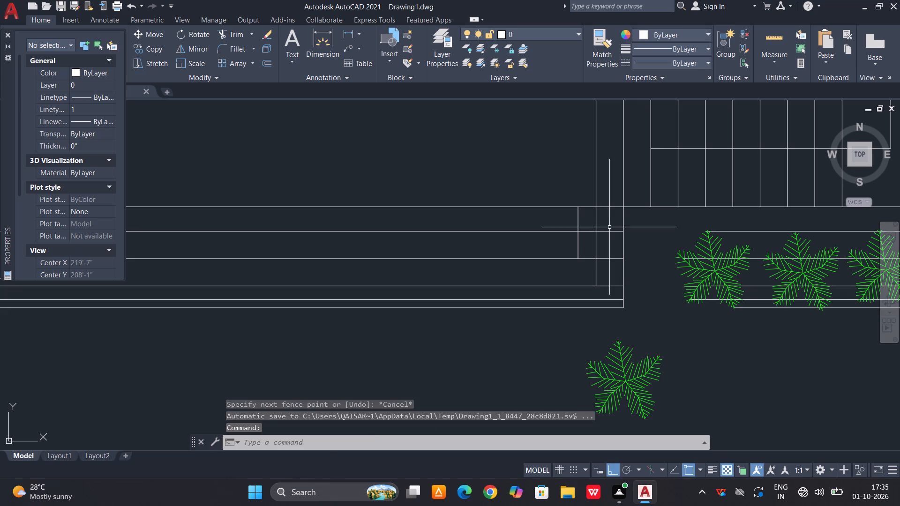
Extend the third vertical stair line from the left down past the border to the detached palm tree.
text(ex)
key(space)
key(space)
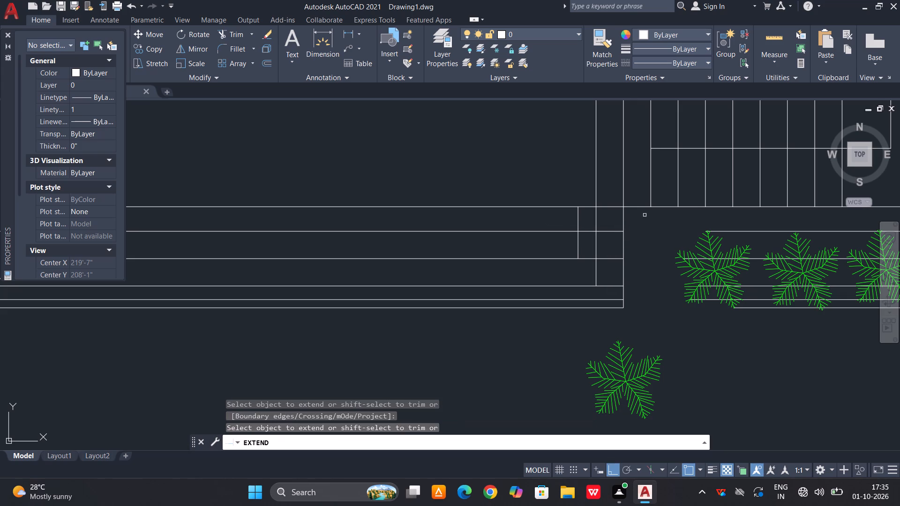
click(650, 200)
key(Escape)
key(Escape)
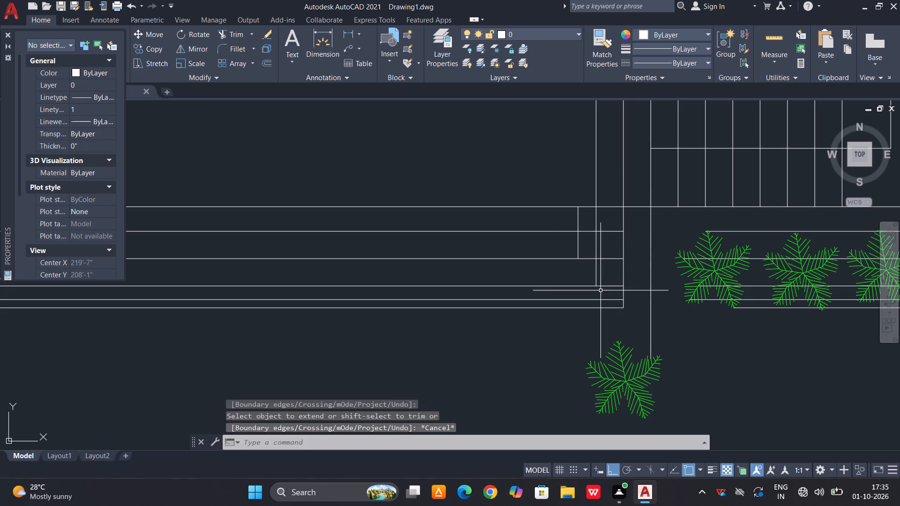
Extend the three lowest border lines across to the extended third stair line.
text(ex)
key(space)
key(space)
click(603, 271)
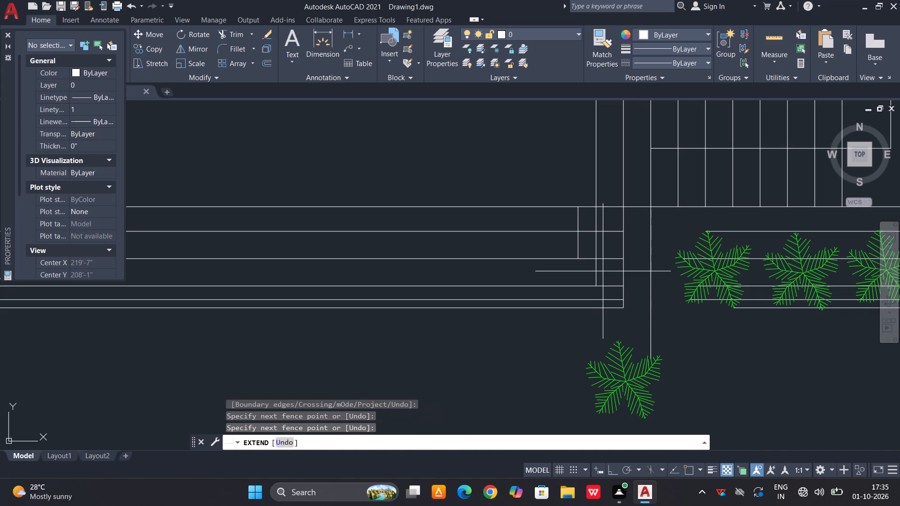
click(592, 314)
key(Escape)
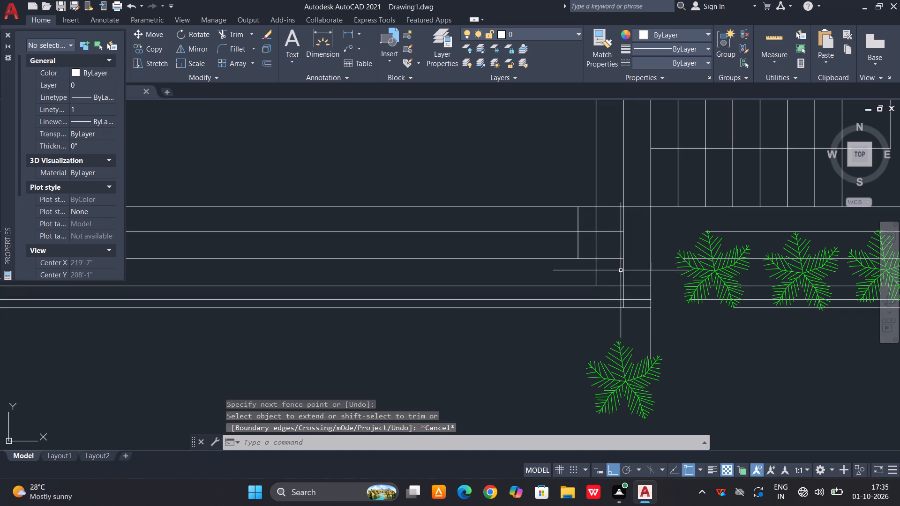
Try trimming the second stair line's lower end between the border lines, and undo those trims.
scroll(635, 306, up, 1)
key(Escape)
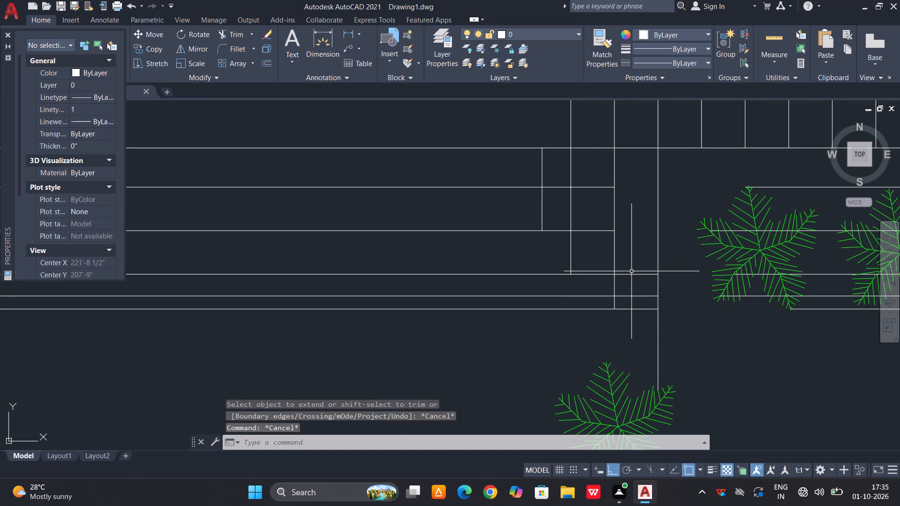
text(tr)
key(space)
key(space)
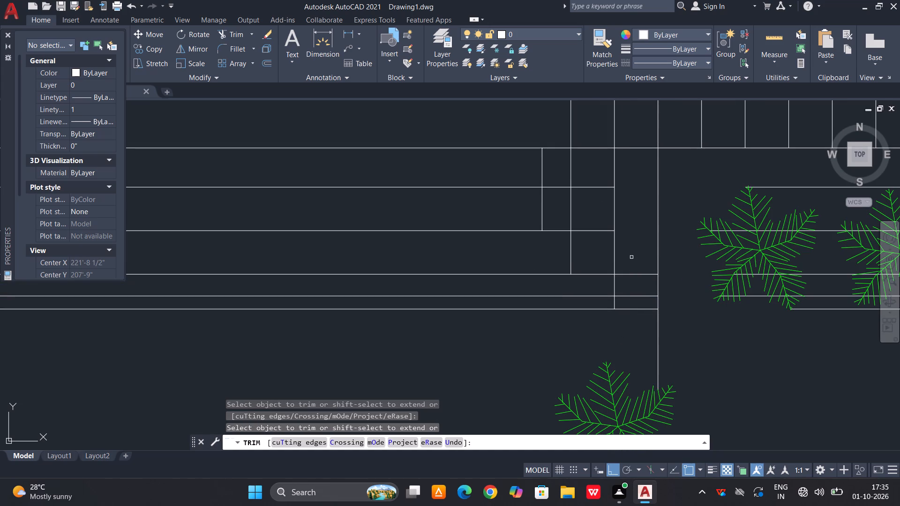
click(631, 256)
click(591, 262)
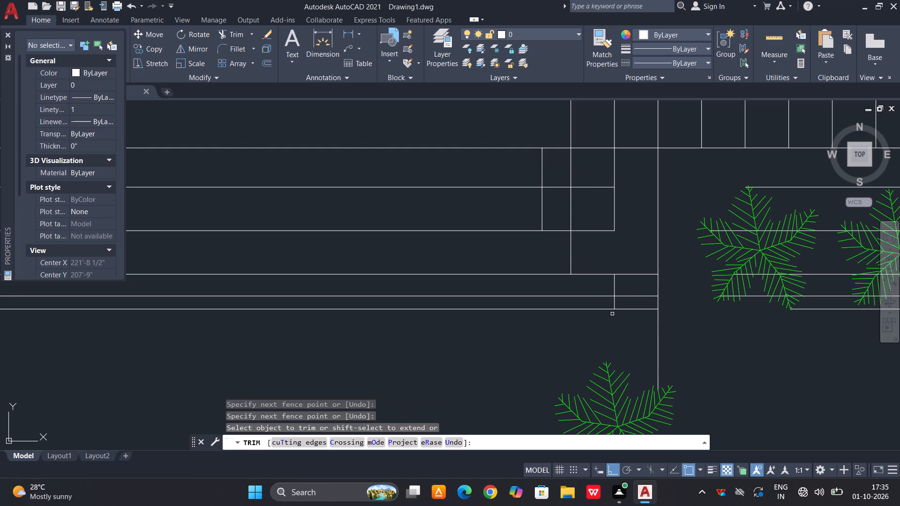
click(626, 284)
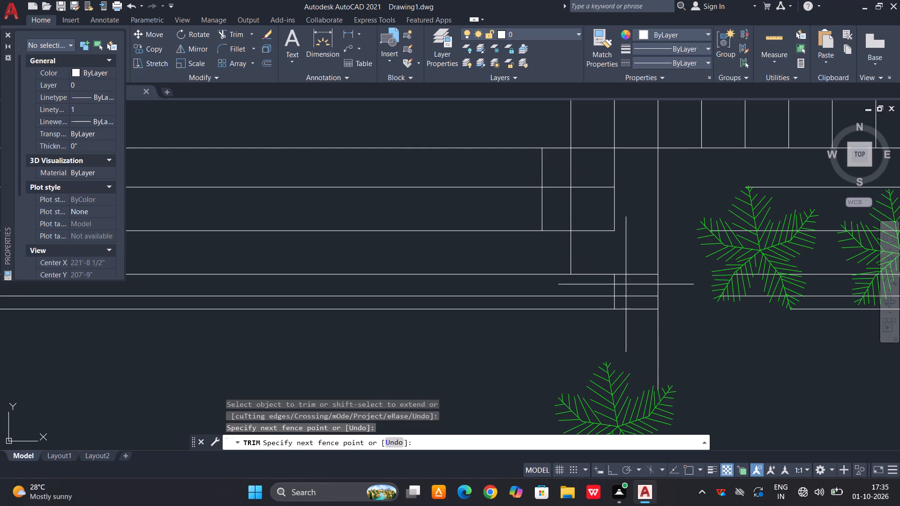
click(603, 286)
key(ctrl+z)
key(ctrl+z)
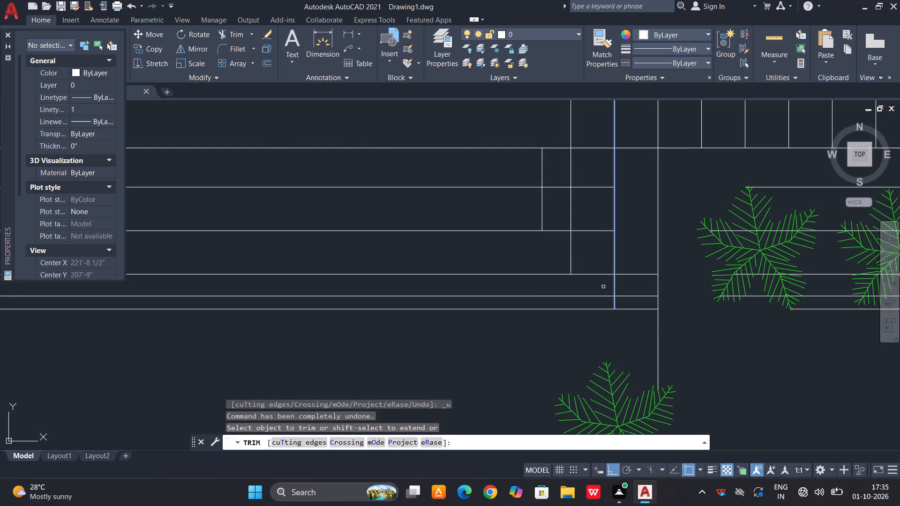
Trim the third border line from the bottom and the second stair line where they cross, so they form a corner.
click(630, 272)
click(634, 286)
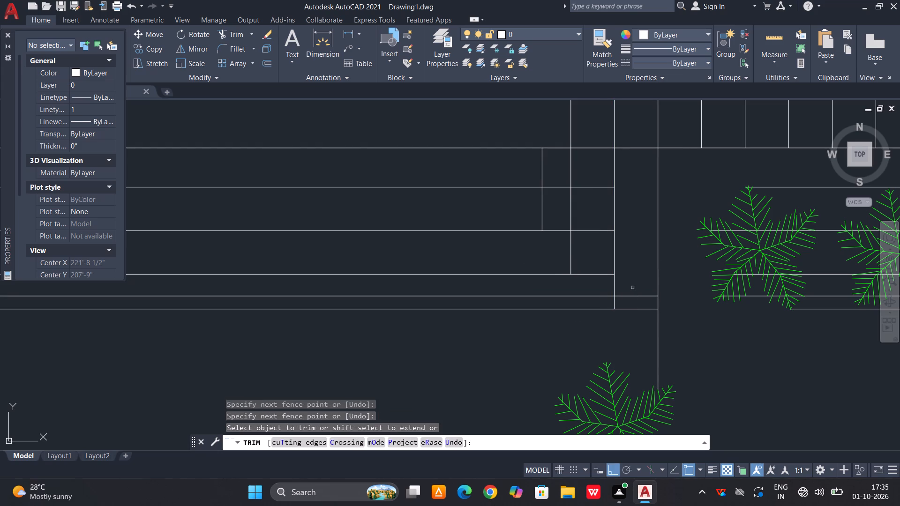
click(630, 288)
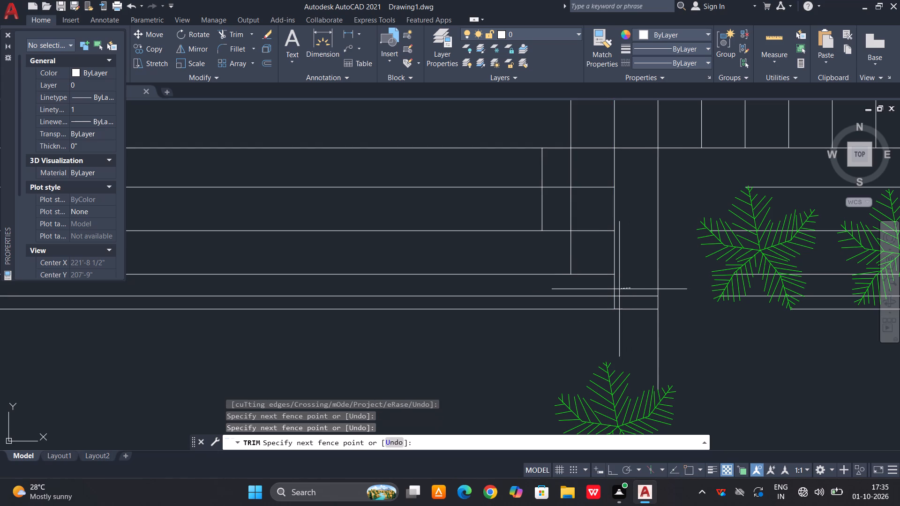
click(608, 291)
click(614, 303)
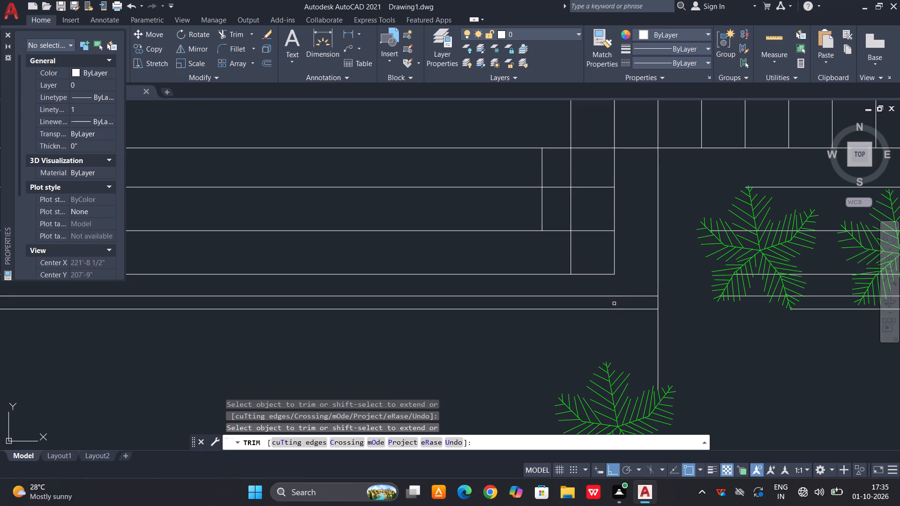
Trim the leftmost stair line and inner border lines into a corner, and cut the short vertical line below the inner border line.
click(591, 251)
click(540, 269)
drag(584, 226, 586, 232)
click(586, 263)
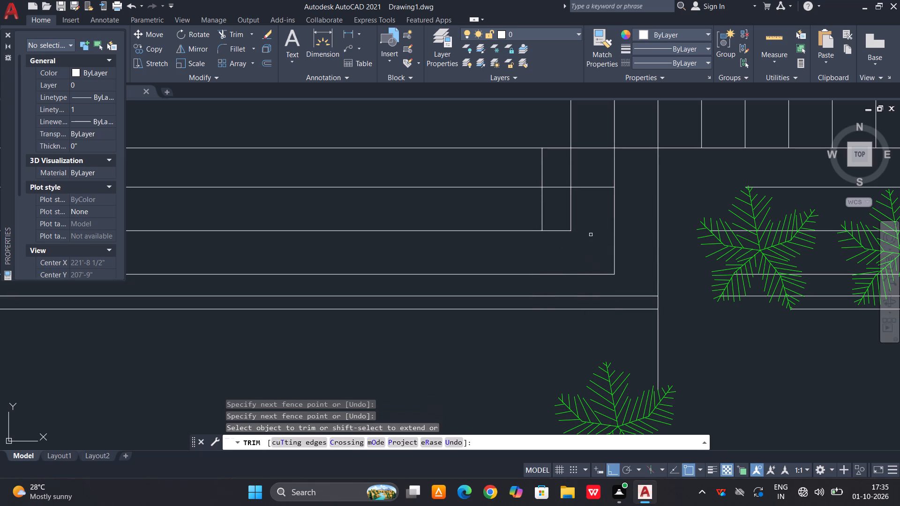
click(598, 178)
click(598, 226)
click(554, 208)
drag(535, 210, 532, 218)
Trim the third stair line's tail below the outermost border line.
scroll(553, 291, down, 2)
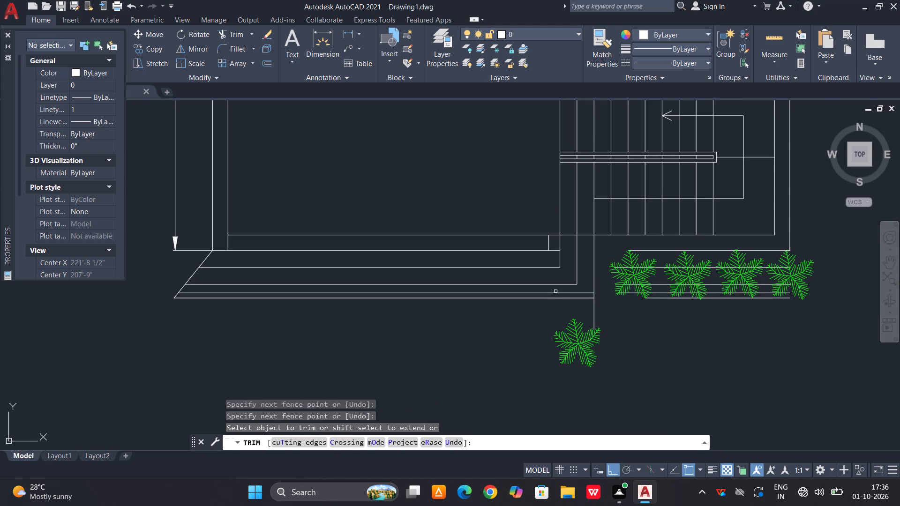
click(595, 308)
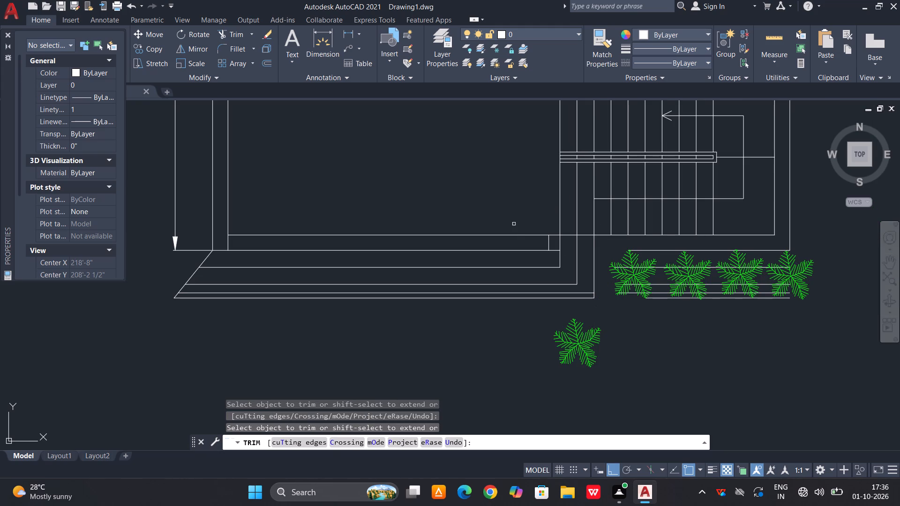
scroll(514, 223, up, 1)
key(Escape)
Erase the five leftover horizontal border lines running behind the row of palm trees, keeping the palms.
scroll(510, 246, down, 2)
scroll(602, 257, up, 2)
scroll(681, 271, up, 2)
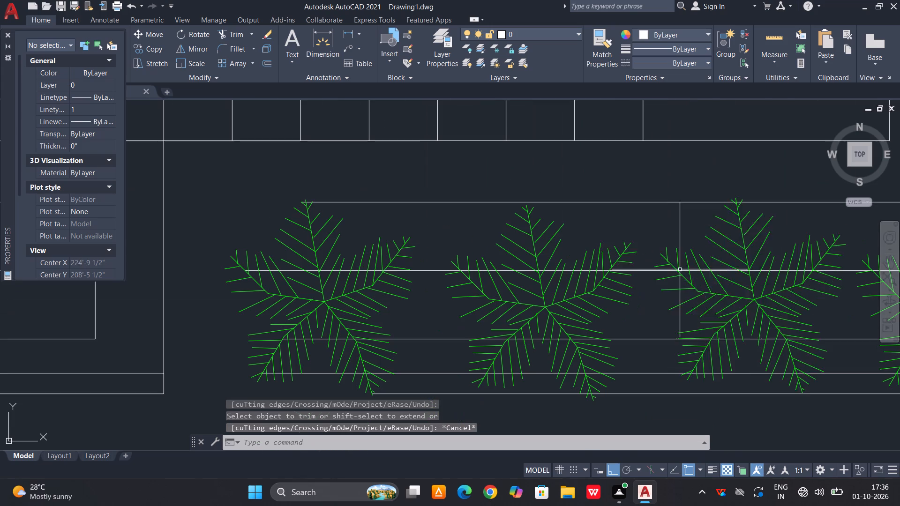
click(639, 193)
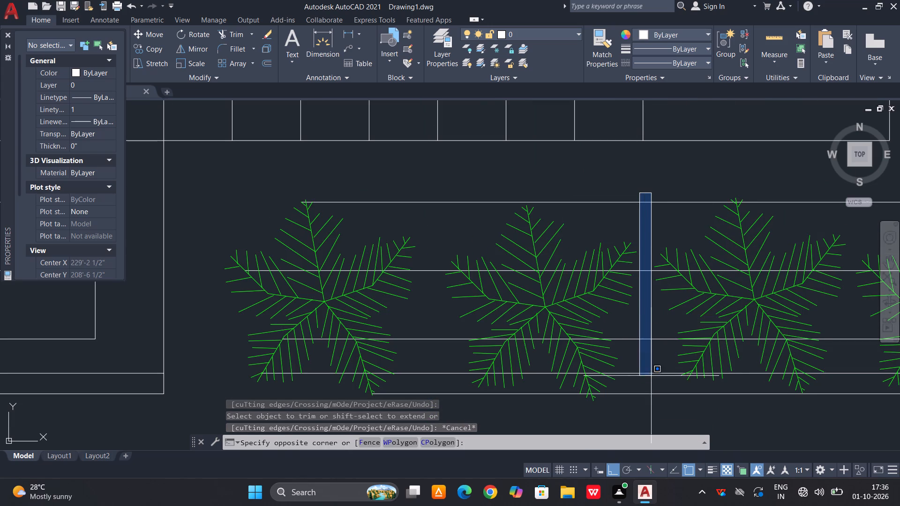
click(646, 403)
drag(646, 402, 645, 381)
click(645, 330)
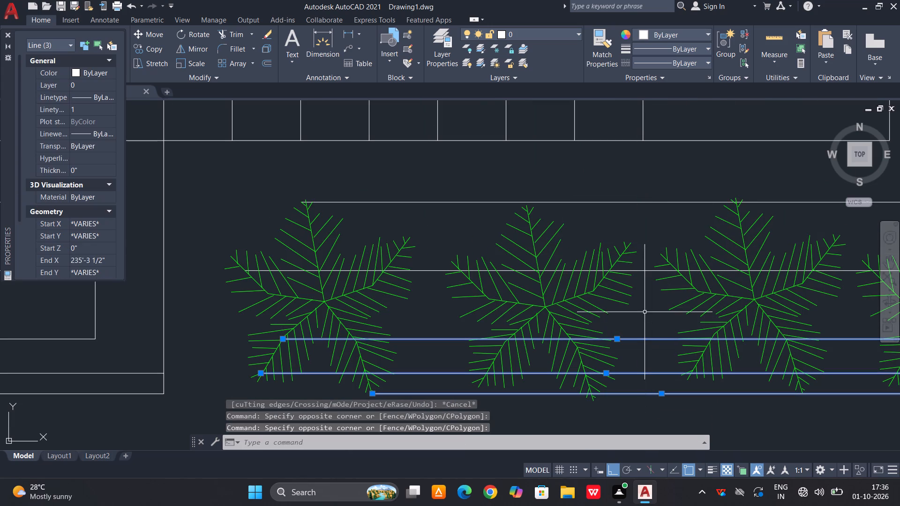
click(645, 294)
click(636, 216)
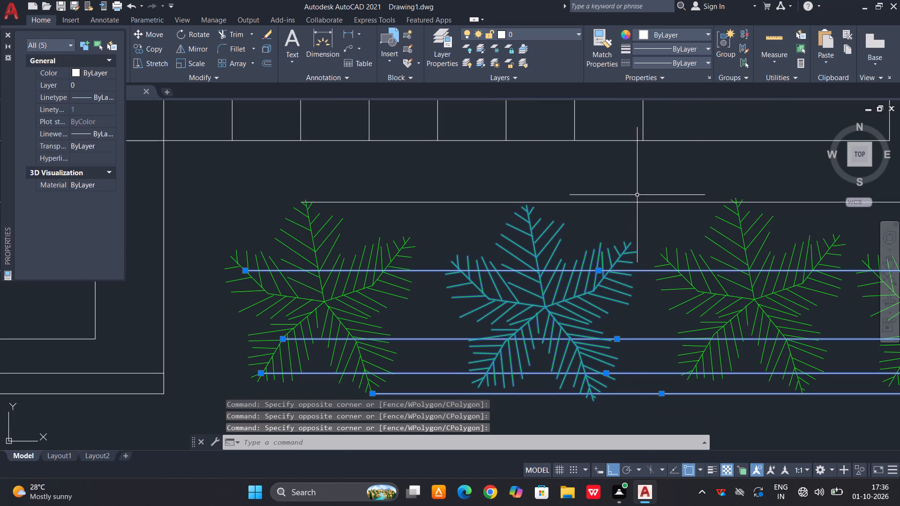
click(637, 194)
click(634, 203)
click(540, 256)
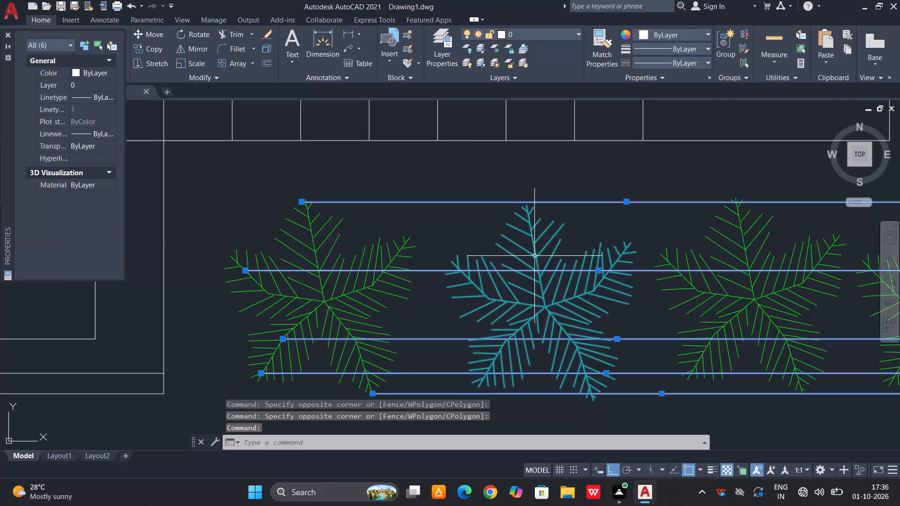
shift+click(548, 240)
shift+click(517, 254)
shift+click(564, 238)
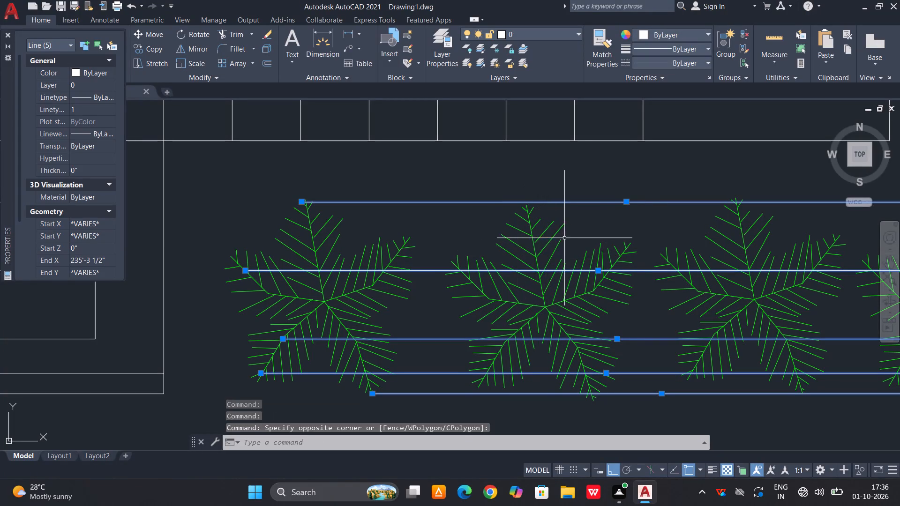
key(Delete)
Draw a short vertical line between the two upper wall lines, just left of the existing short vertical line.
scroll(683, 208, down, 1)
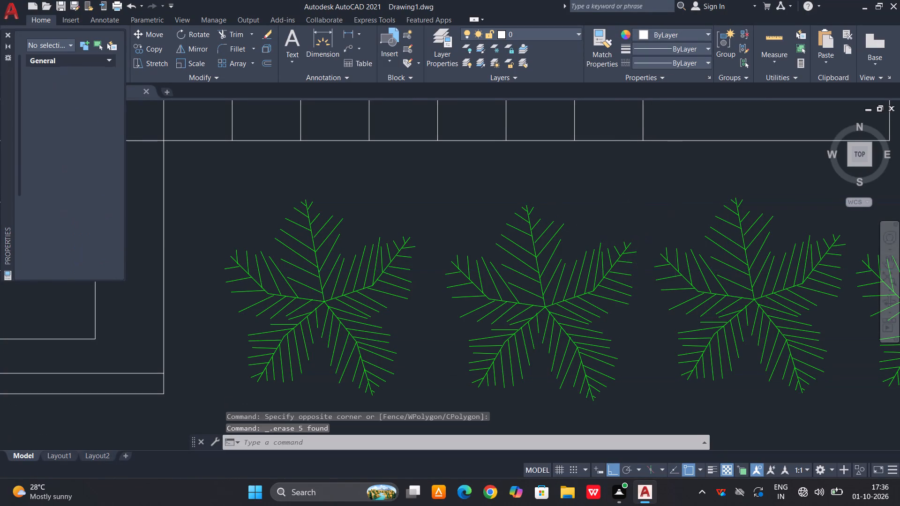
scroll(683, 209, down, 1)
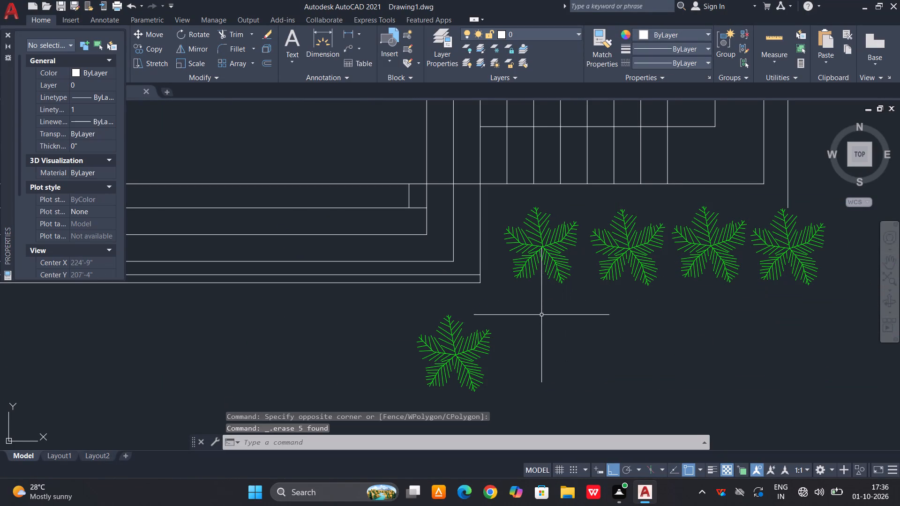
middle_drag(524, 323, 532, 311)
middle_drag(427, 235, 452, 243)
key(l)
key(space)
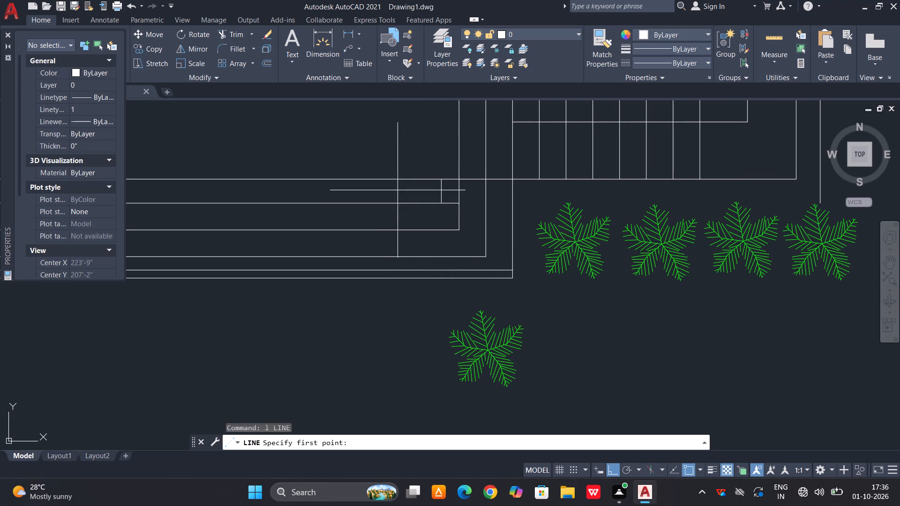
click(412, 179)
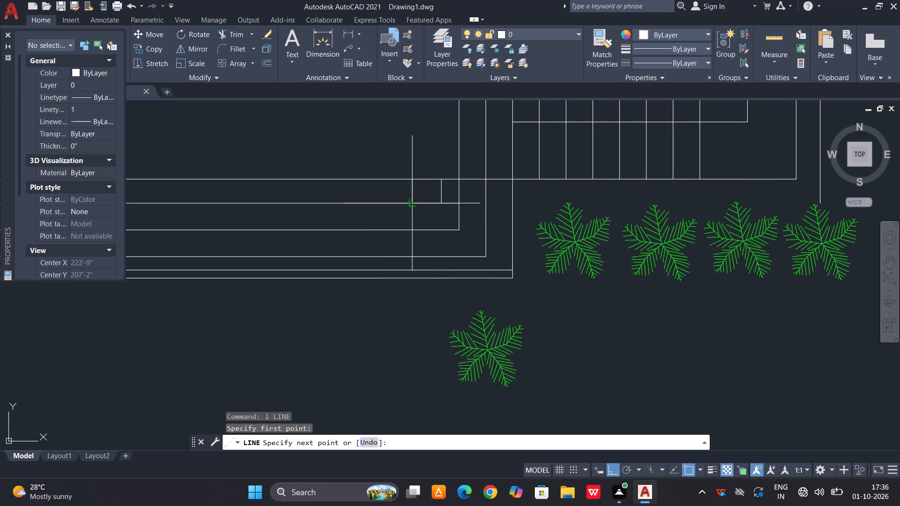
click(410, 206)
key(space)
Scale down the leftmost palm tree of the row about its centre to a block scale of about 0.2.
scroll(540, 206, down, 2)
middle_drag(368, 248, 322, 303)
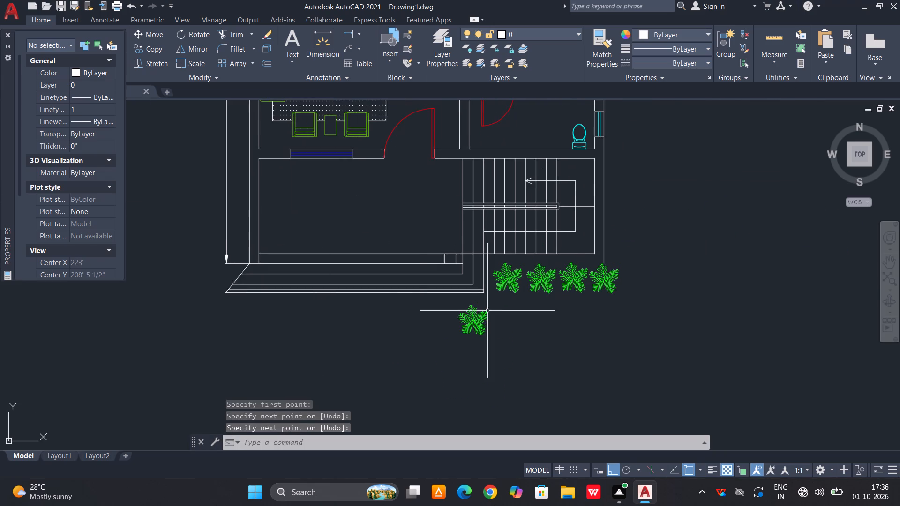
scroll(506, 300, up, 2)
key(Escape)
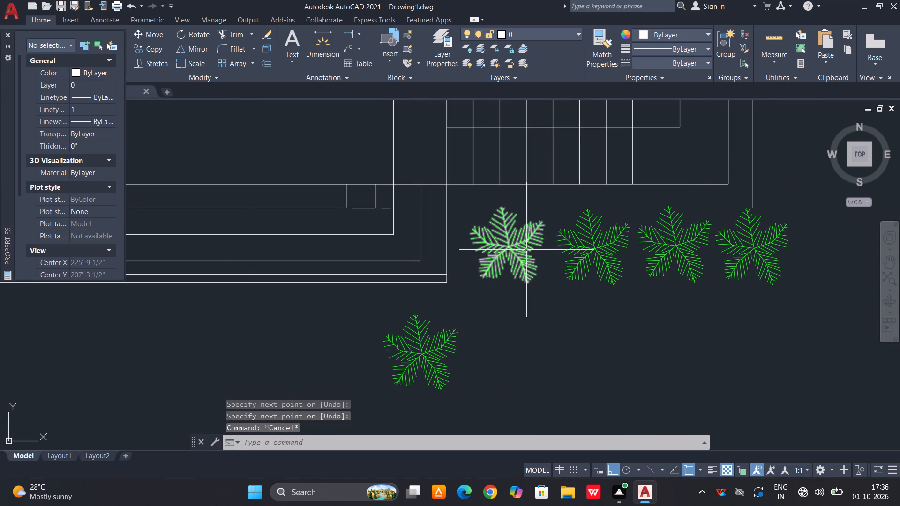
click(512, 248)
text(sc)
key(space)
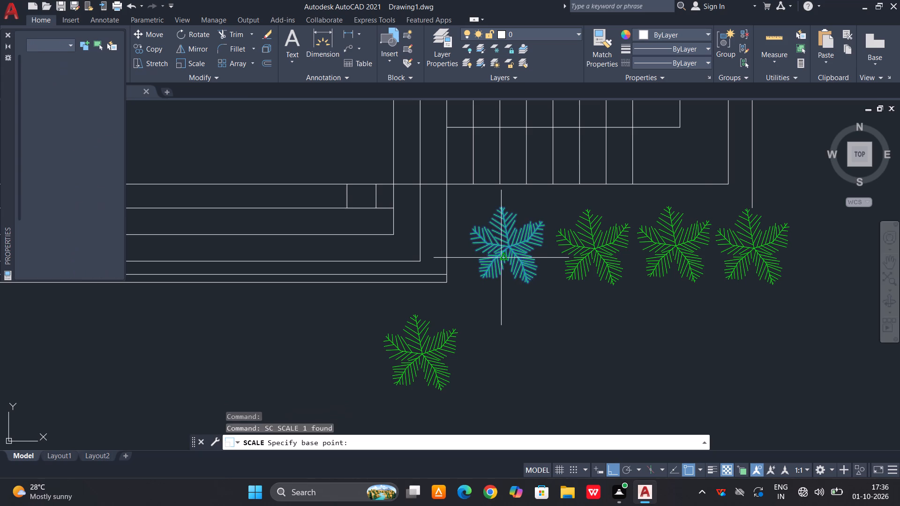
click(504, 237)
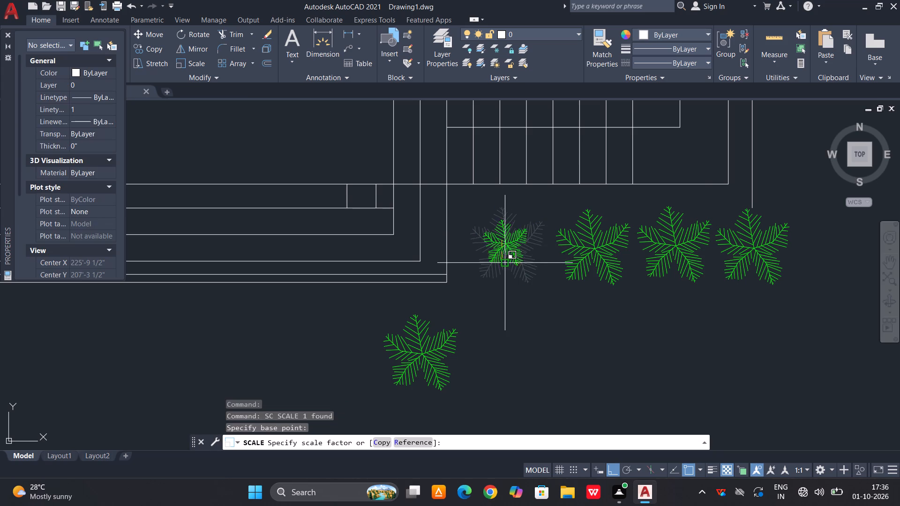
click(504, 264)
scroll(509, 243, up, 1)
key(Escape)
Move the scaled-down palm tree to just below the stairs, beside the third stair line, with Ortho off.
click(526, 207)
click(464, 296)
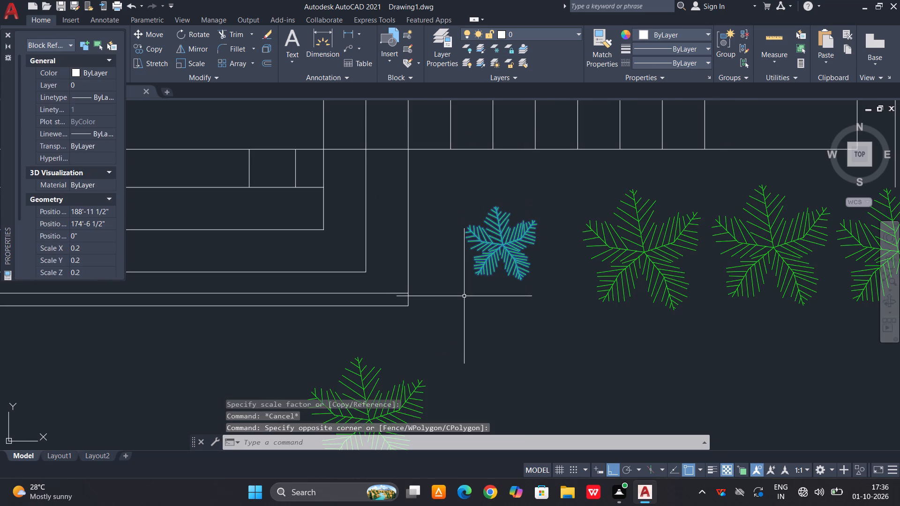
key(m)
key(space)
click(502, 241)
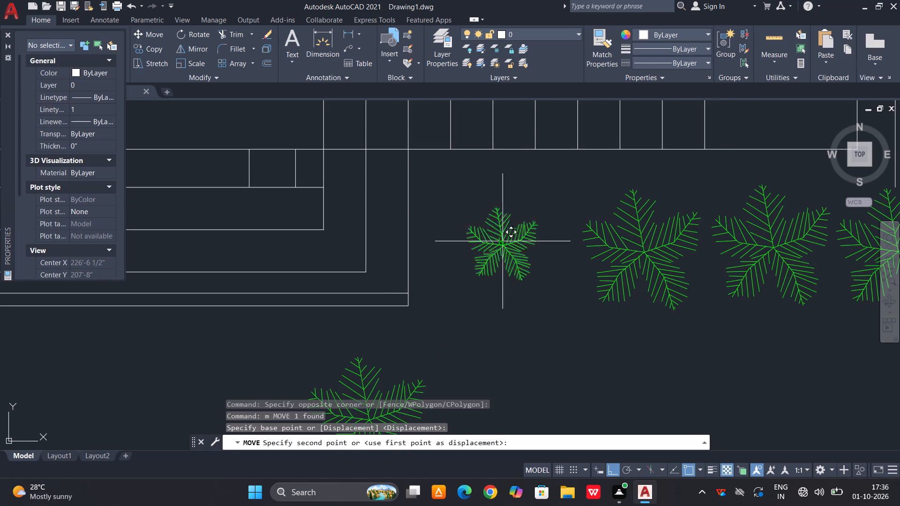
key(F8)
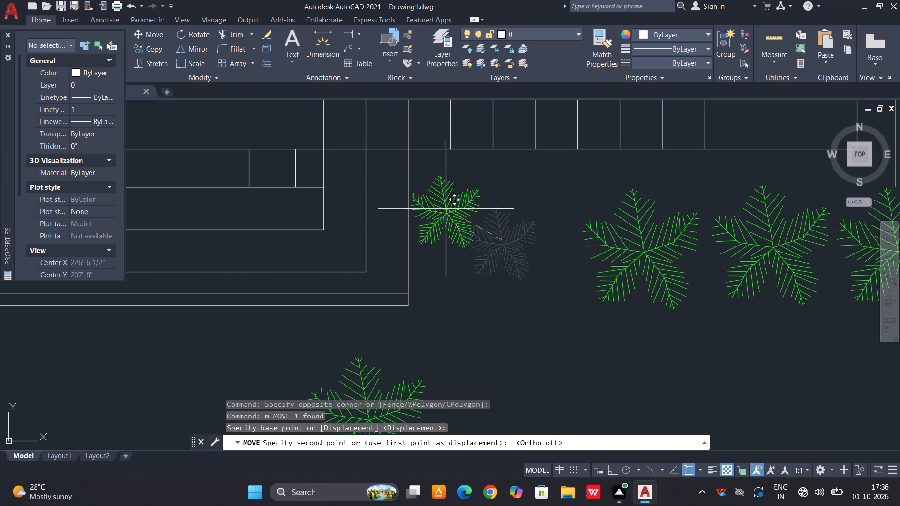
click(457, 189)
Erase the four larger palm trees, three in the row and one below the border lines, keeping the small palm.
scroll(447, 271, down, 2)
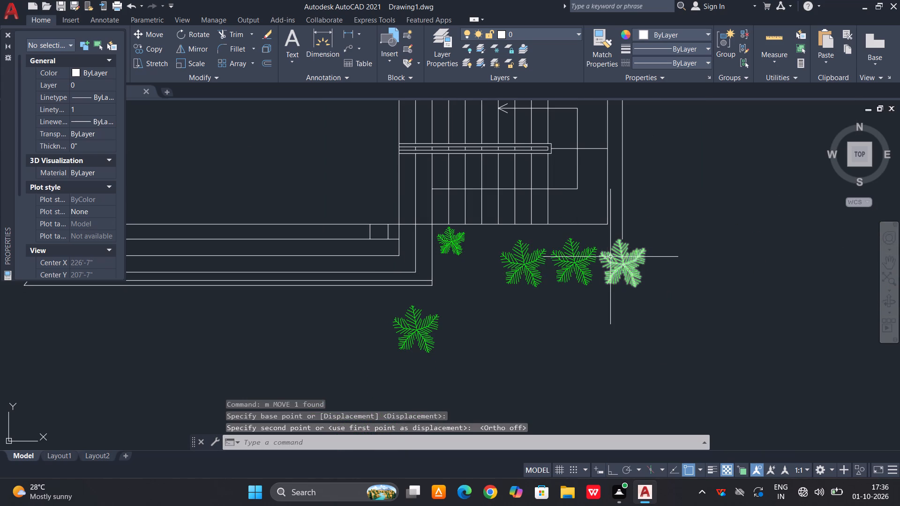
click(610, 256)
click(573, 263)
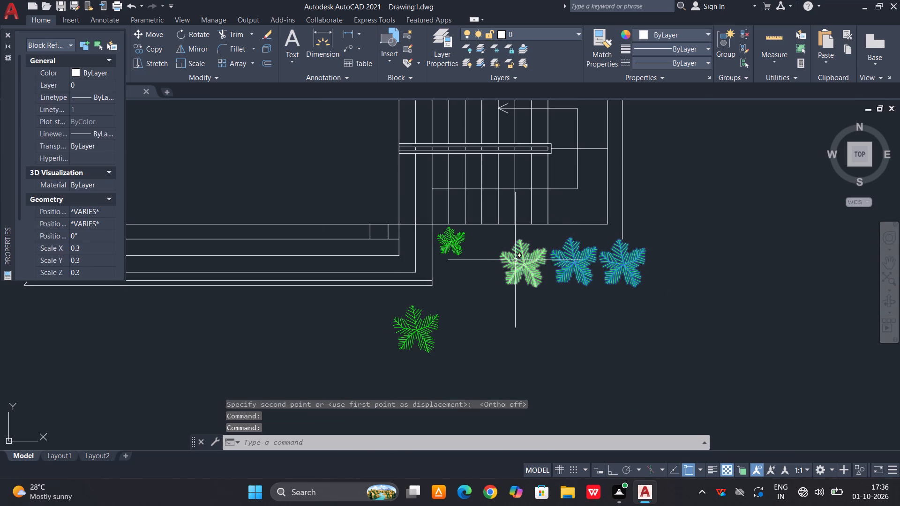
click(515, 258)
click(434, 316)
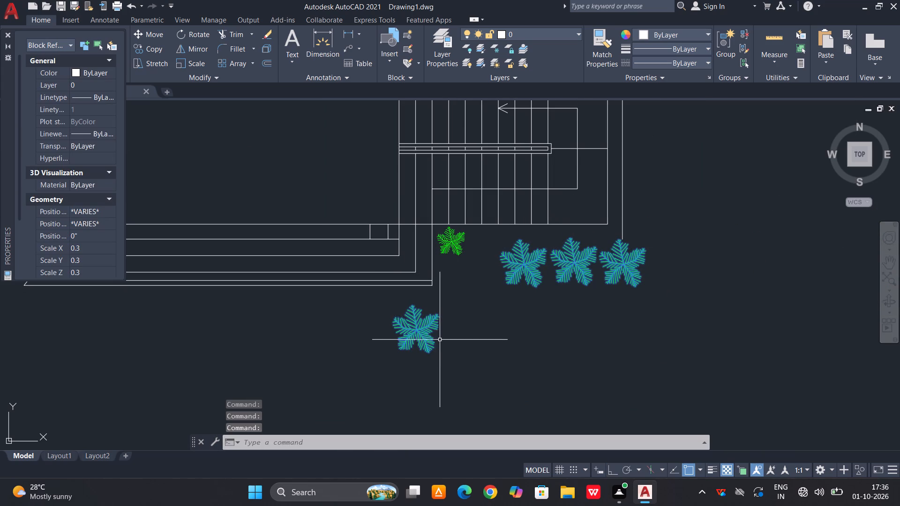
key(Delete)
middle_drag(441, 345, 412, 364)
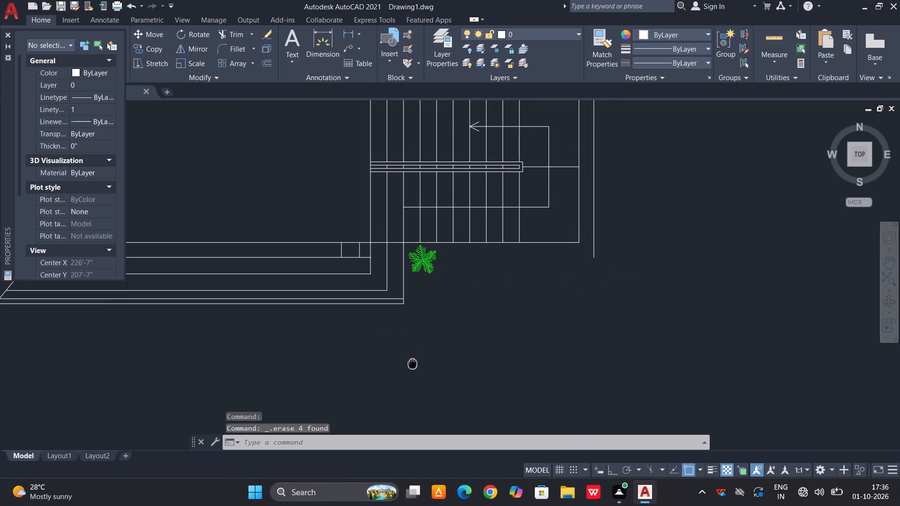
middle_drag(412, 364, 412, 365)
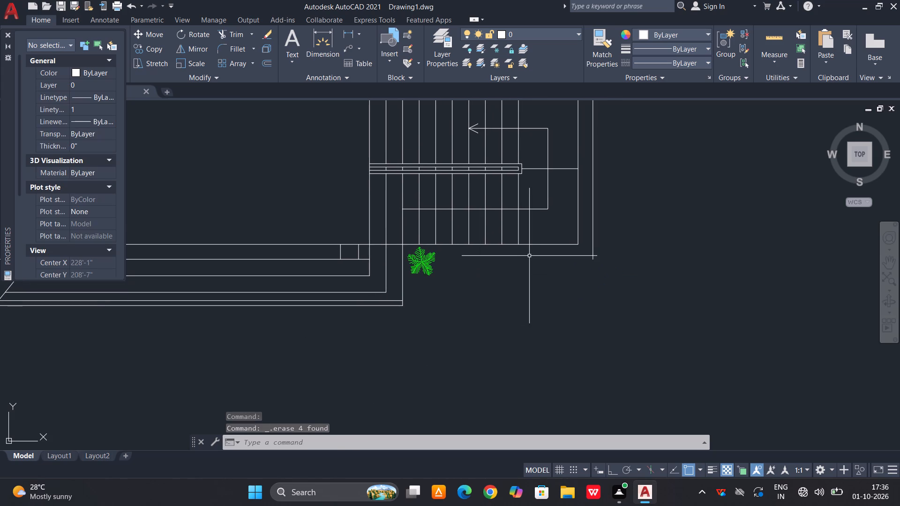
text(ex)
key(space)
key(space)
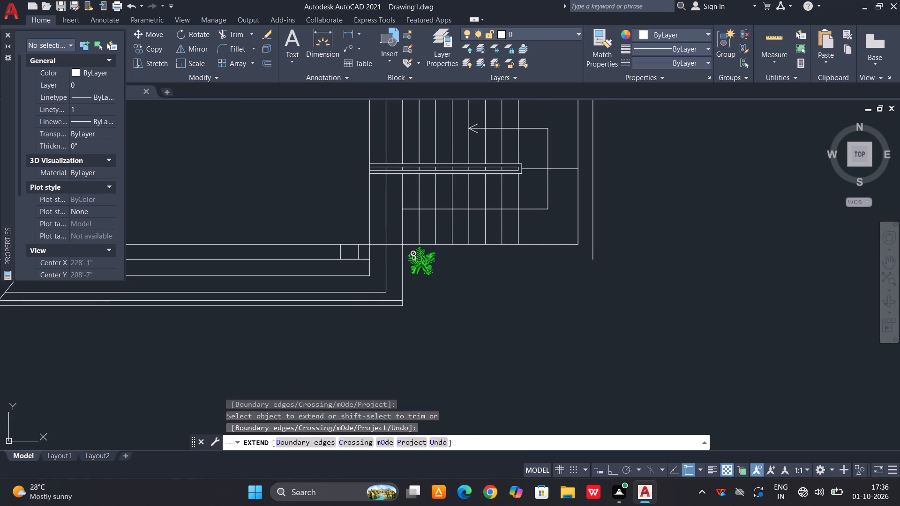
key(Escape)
Move the two front wall lines, four horizontal border lines and two short vertical lines straight down, clear of the stair ends.
middle_drag(354, 311, 373, 309)
middle_drag(318, 301, 434, 327)
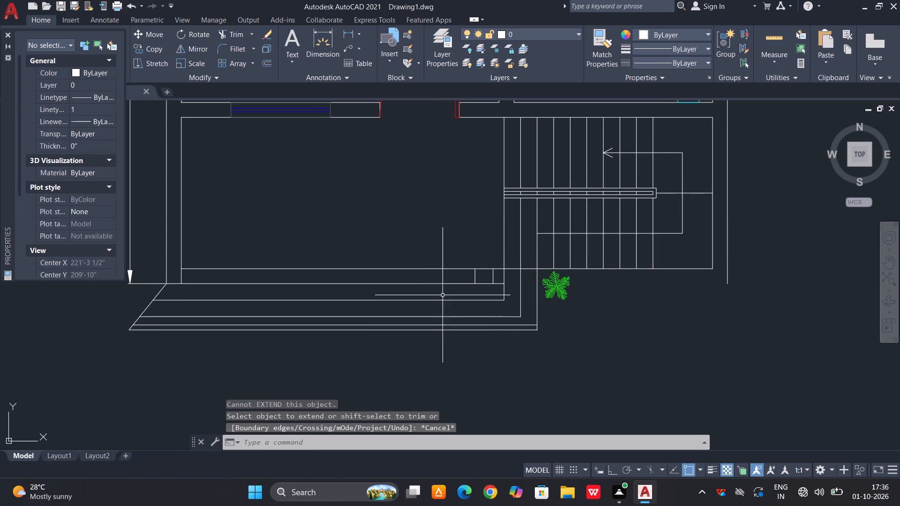
click(444, 292)
click(427, 339)
scroll(516, 291, up, 2)
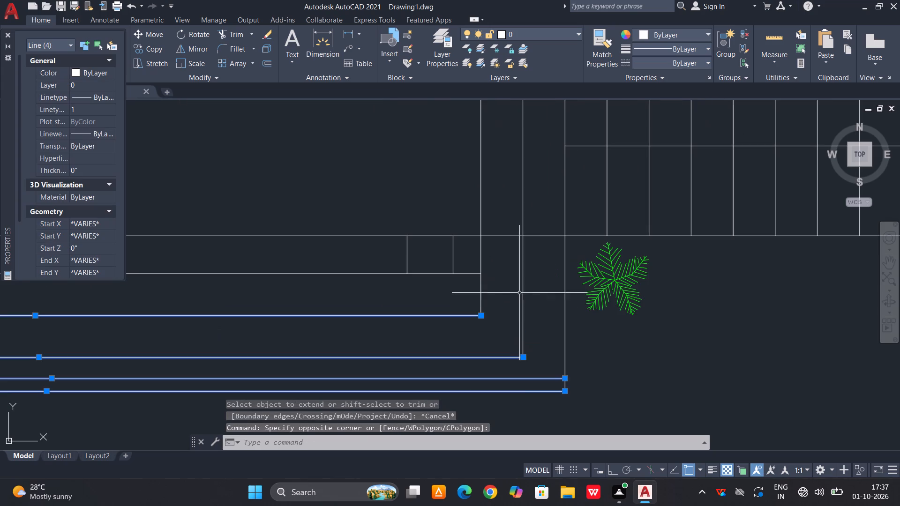
scroll(530, 316, down, 2)
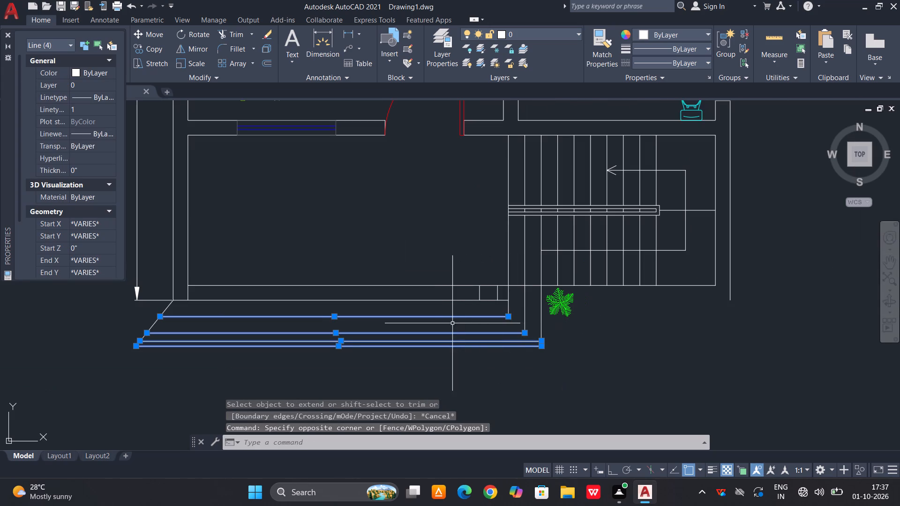
middle_drag(452, 323, 502, 334)
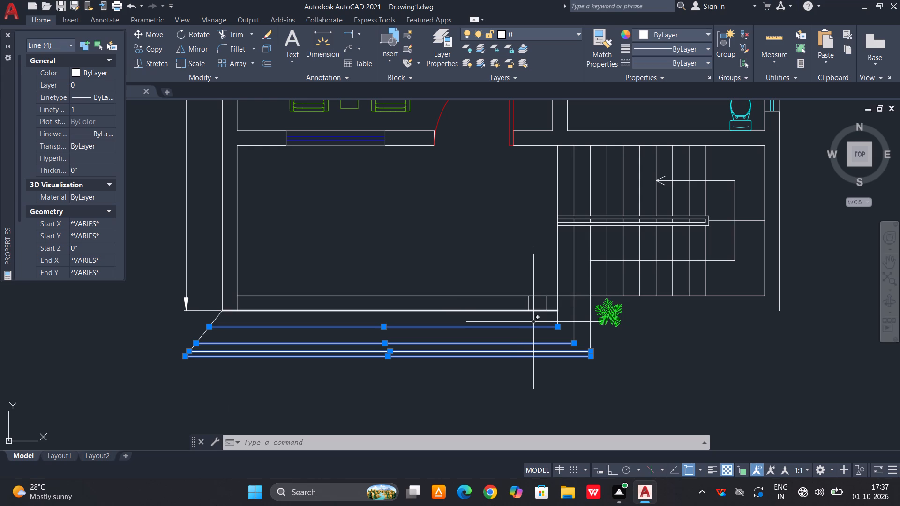
click(494, 287)
click(474, 322)
scroll(552, 305, up, 1)
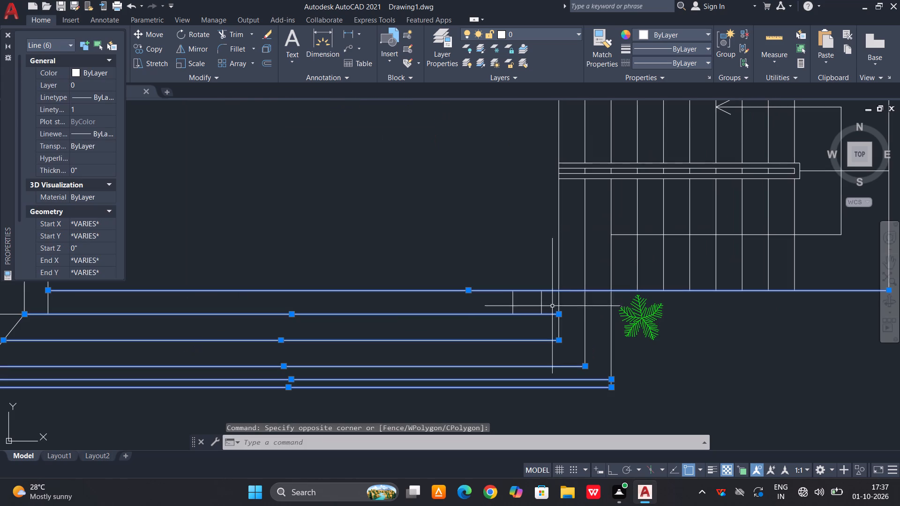
click(546, 297)
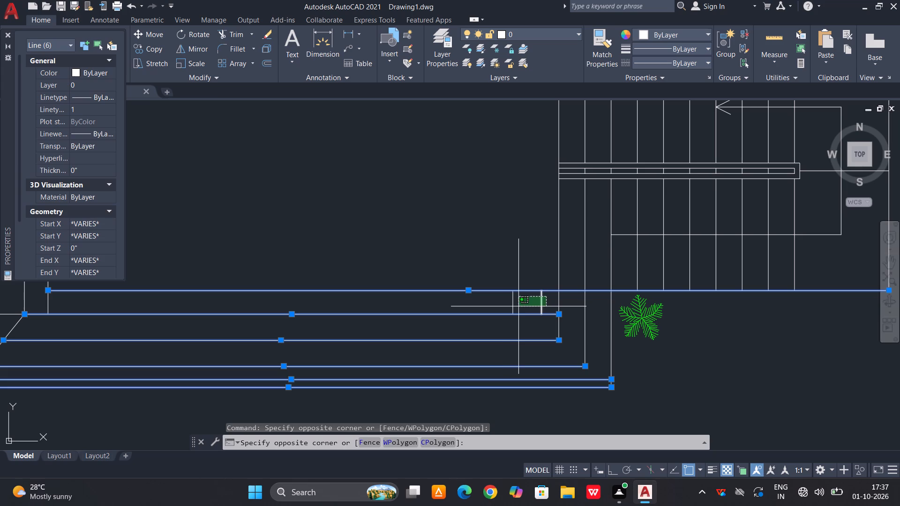
click(509, 308)
key(m)
key(space)
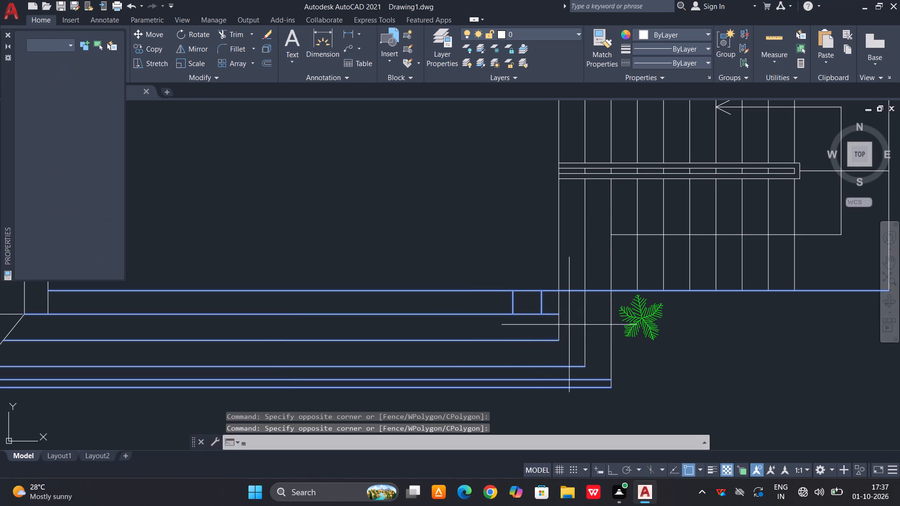
click(556, 290)
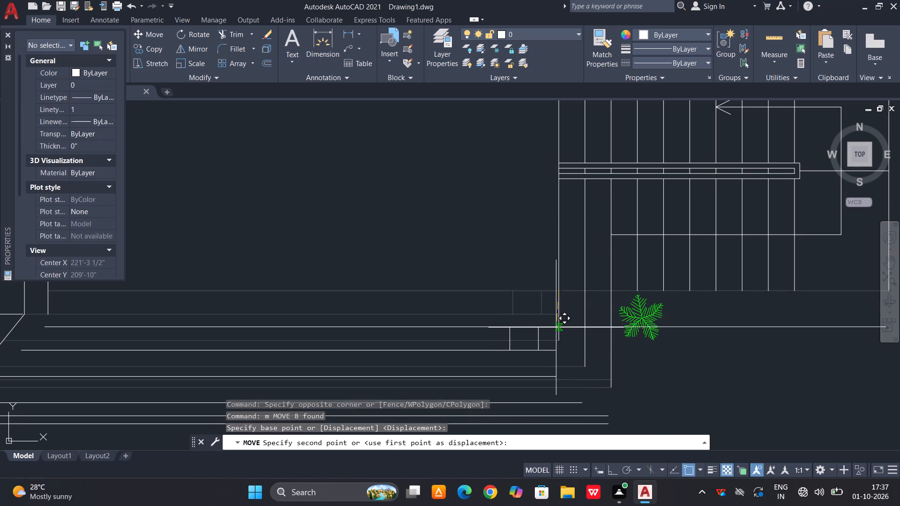
click(559, 331)
Extend the first stair line downward and join it to the innermost border line with a zero-radius fillet.
scroll(552, 302, down, 1)
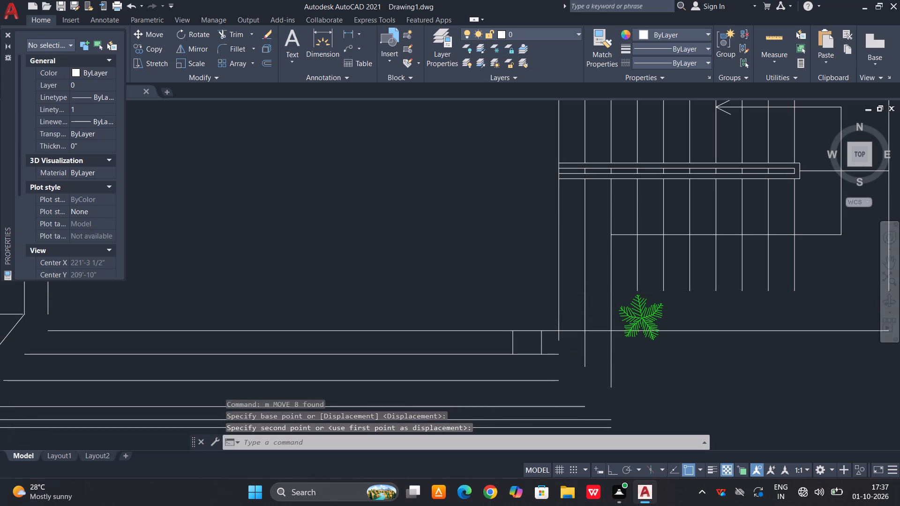
scroll(555, 329, up, 1)
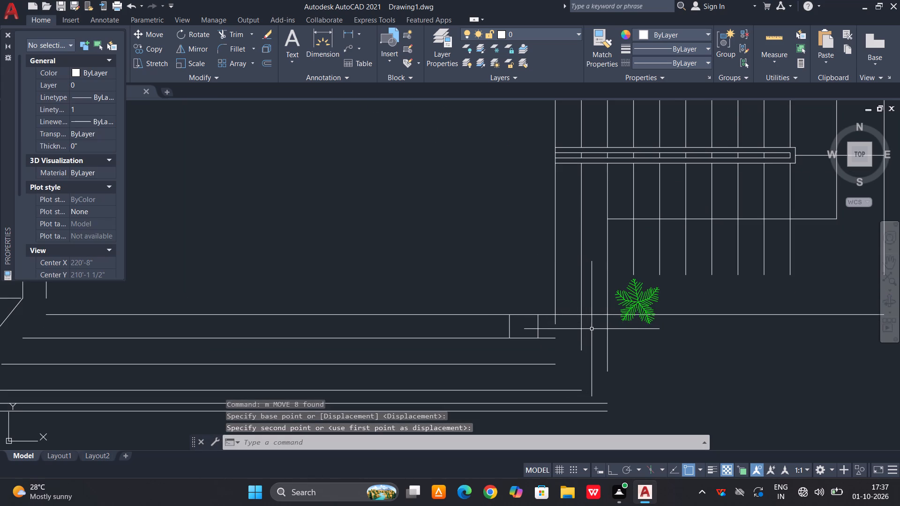
key(Escape)
text(ex)
key(space)
click(555, 321)
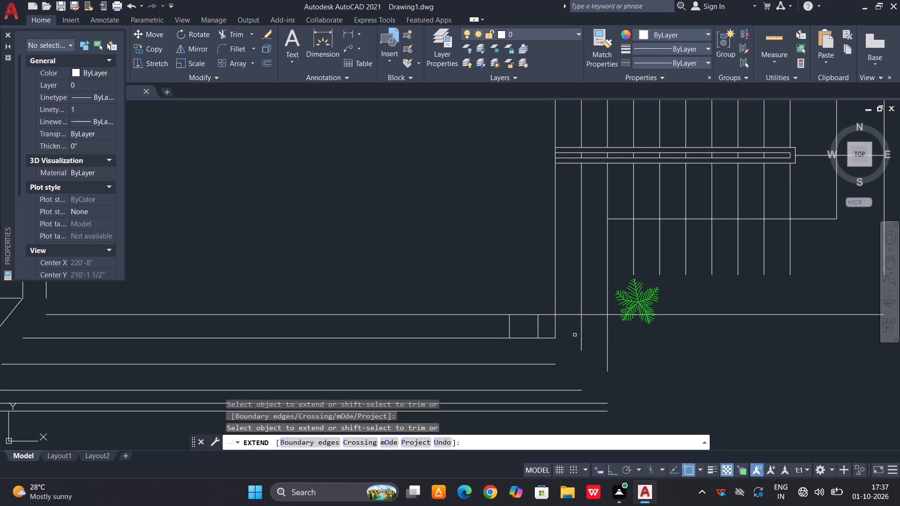
key(Escape)
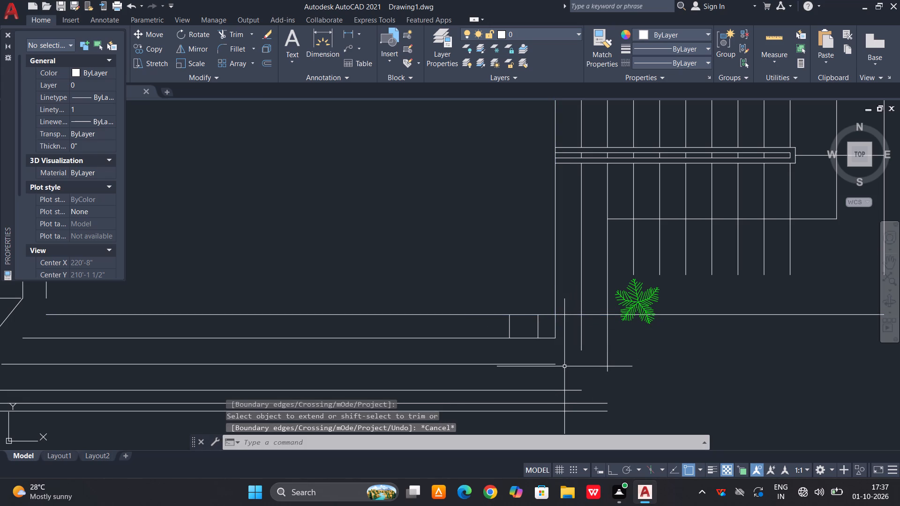
key(f)
key(space)
click(544, 363)
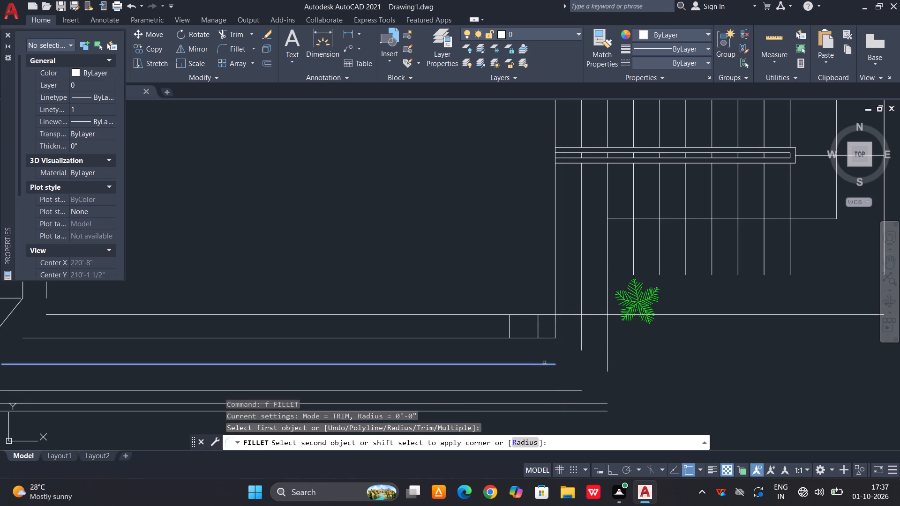
click(556, 329)
key(space)
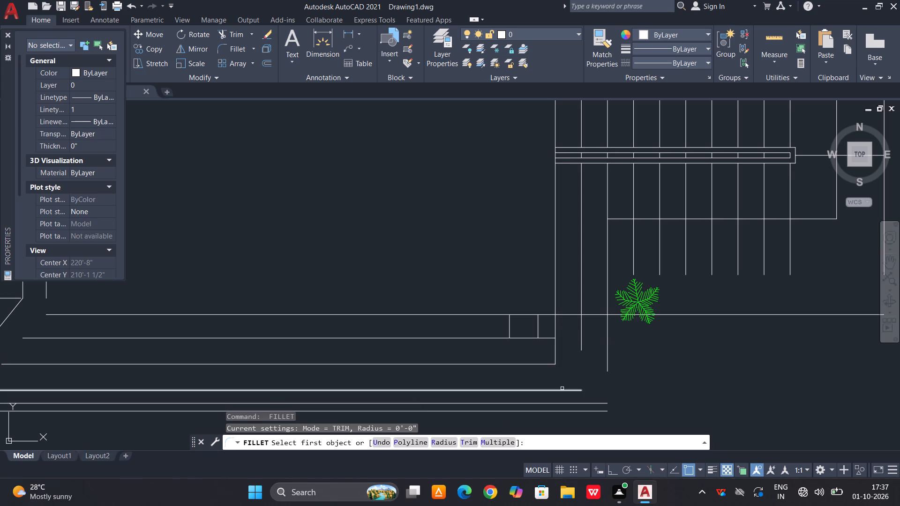
Join the second border line to the second stair line with a zero-radius fillet.
click(562, 388)
click(582, 339)
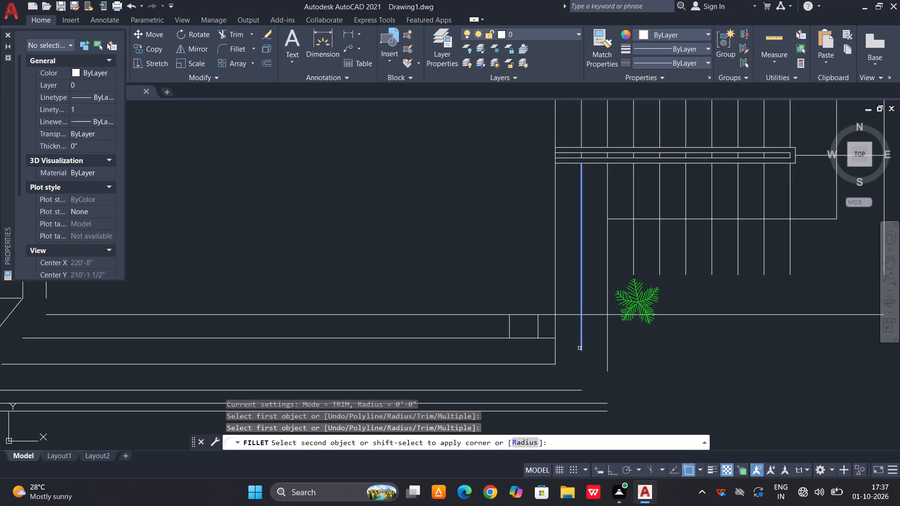
click(562, 388)
click(561, 391)
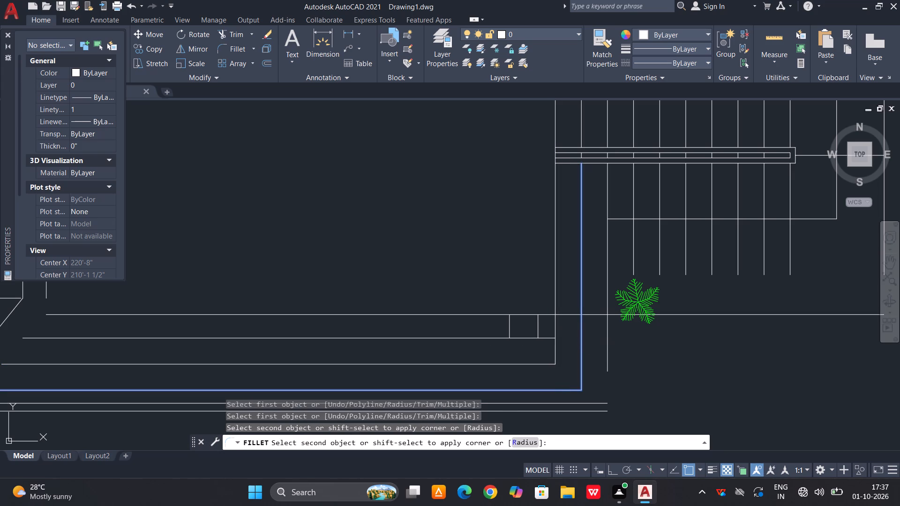
key(space)
key(Escape)
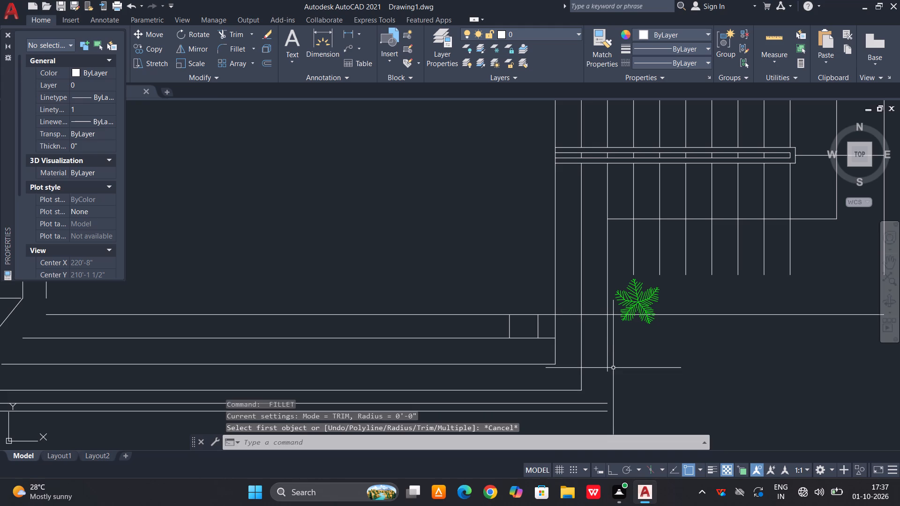
Extend the third stair line down to the outermost border line.
text(ex)
key(space)
key(space)
click(610, 353)
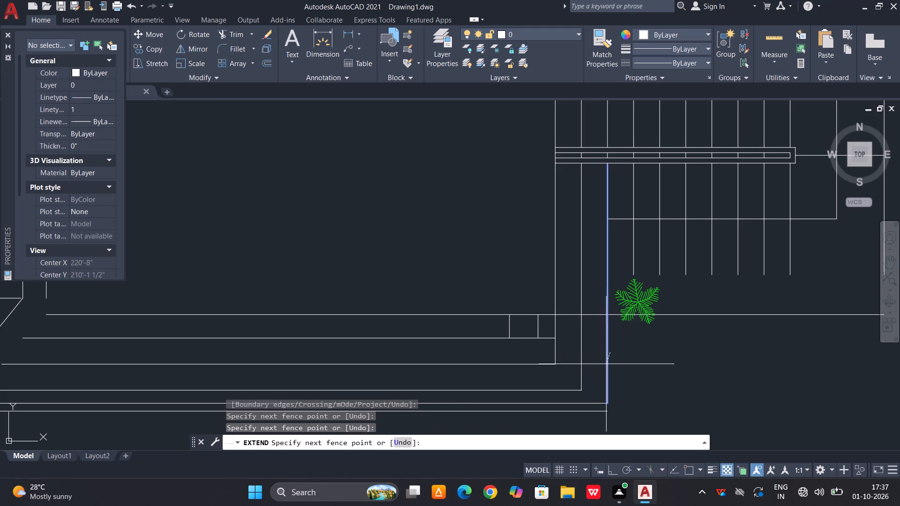
click(606, 364)
click(607, 369)
Draw a horizontal line along the stairs' bottom ends, from the inner wall line's end to the first stair line, with Ortho on.
scroll(594, 390, down, 1)
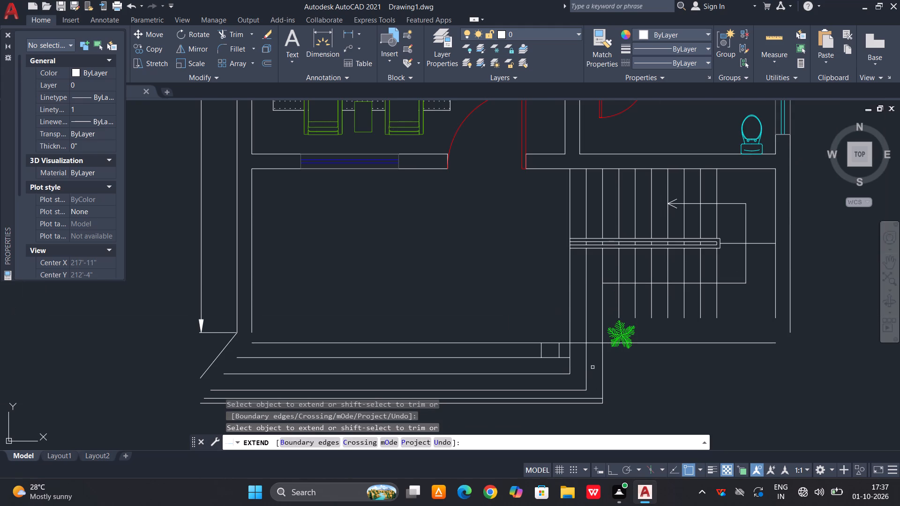
middle_drag(592, 367, 505, 365)
key(Escape)
key(l)
key(space)
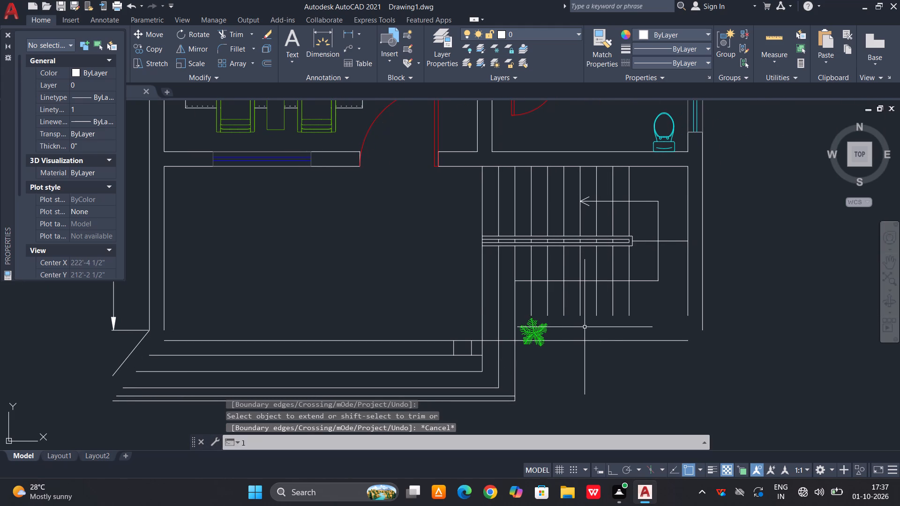
click(691, 316)
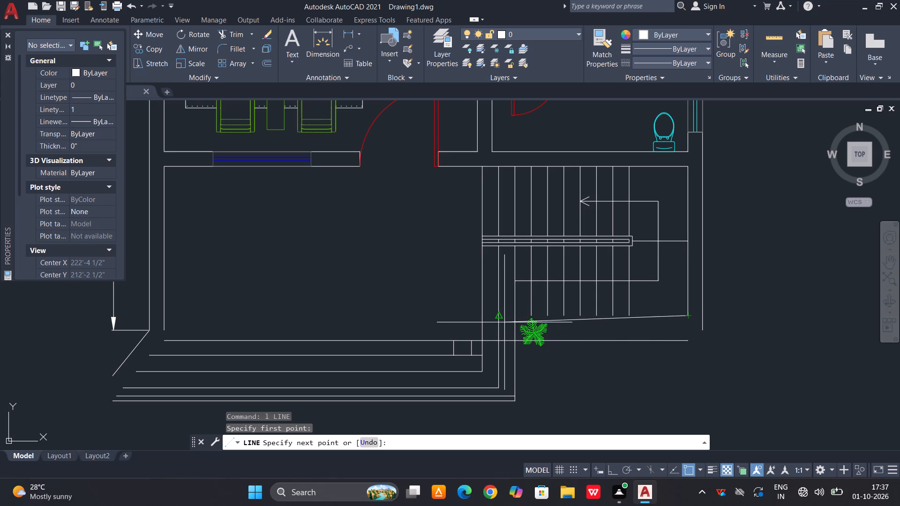
key(F8)
scroll(503, 319, up, 1)
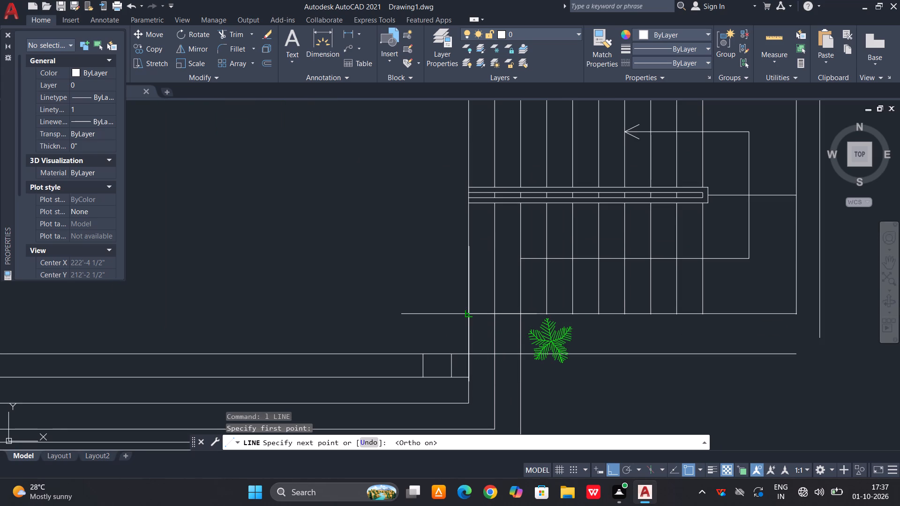
click(469, 315)
scroll(496, 291, down, 1)
key(space)
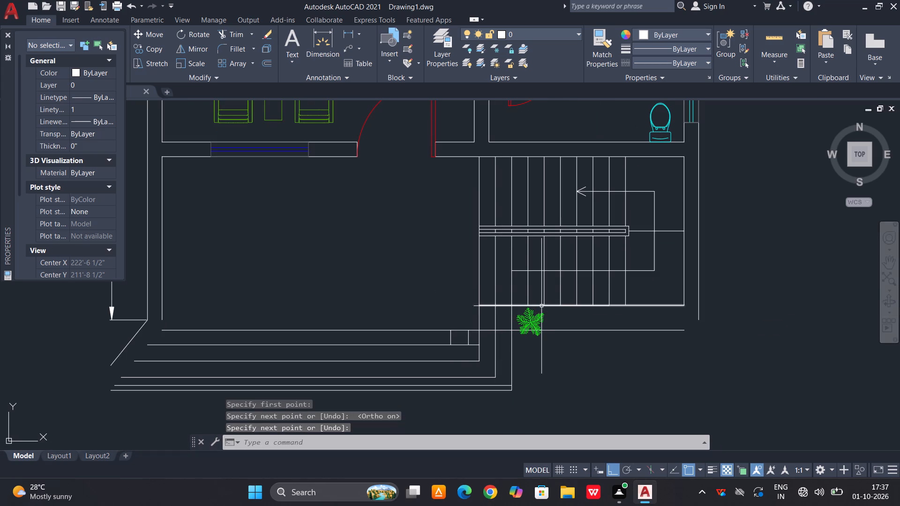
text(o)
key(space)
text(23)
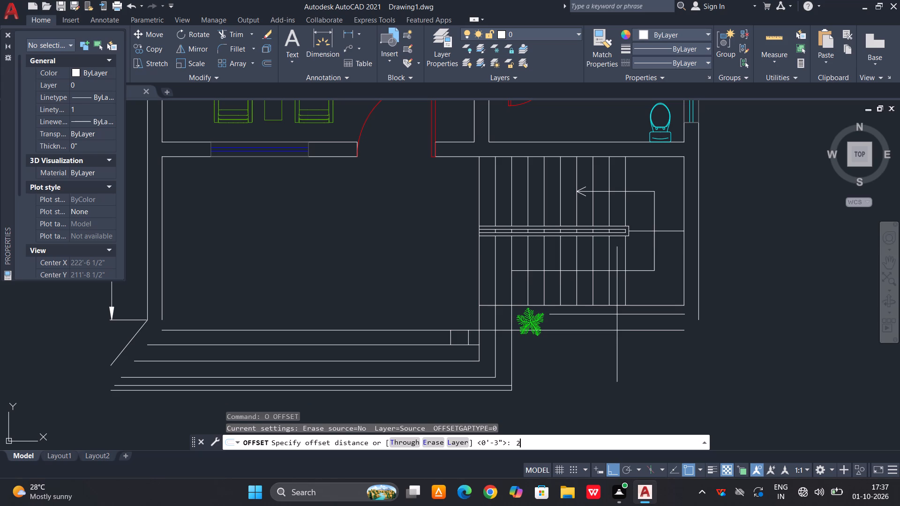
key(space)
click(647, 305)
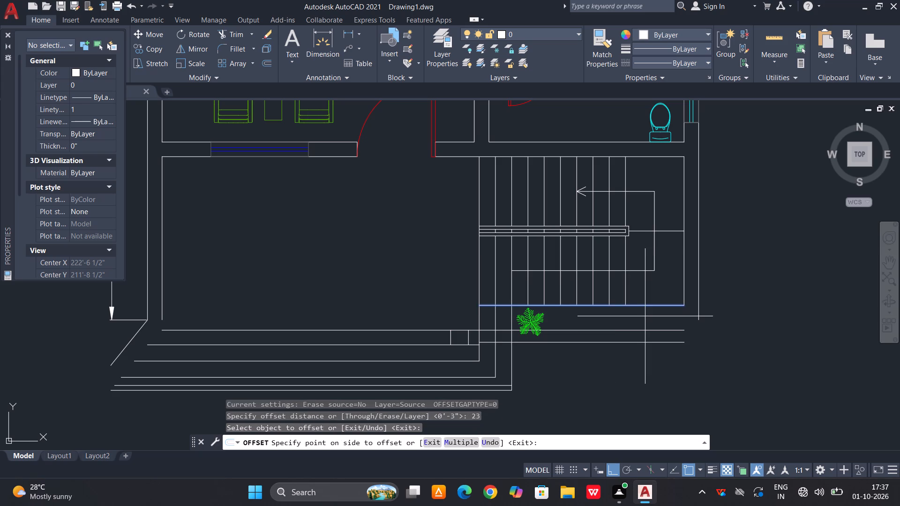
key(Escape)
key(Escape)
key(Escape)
Offset the horizontal line along the stairs' bottom ends 9" outward.
text(o)
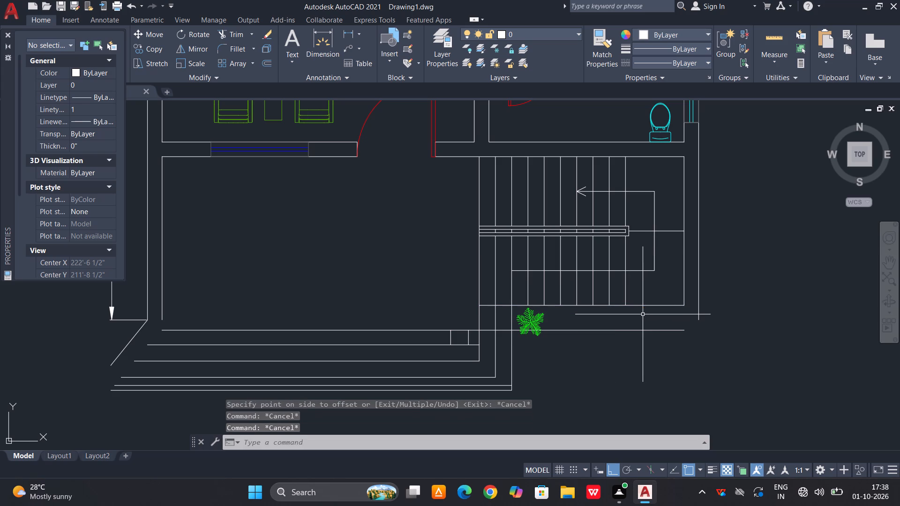
key(space)
text(9")
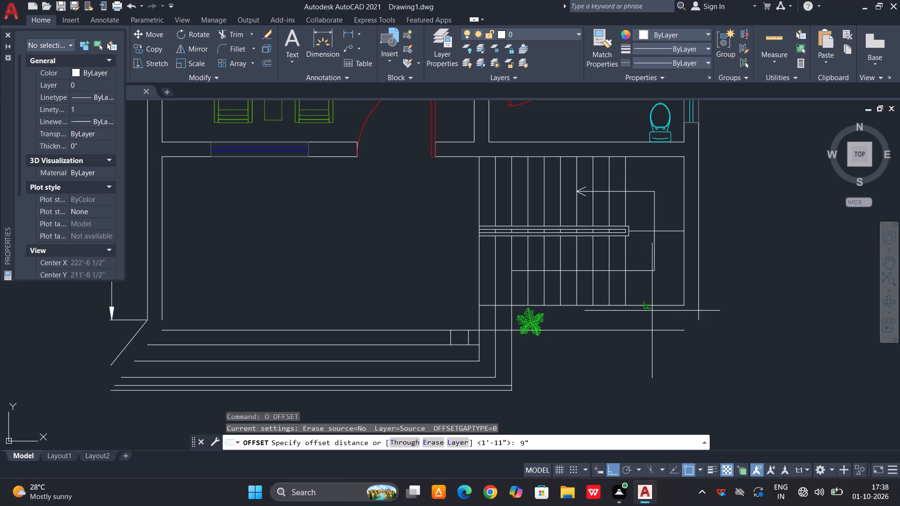
key(space)
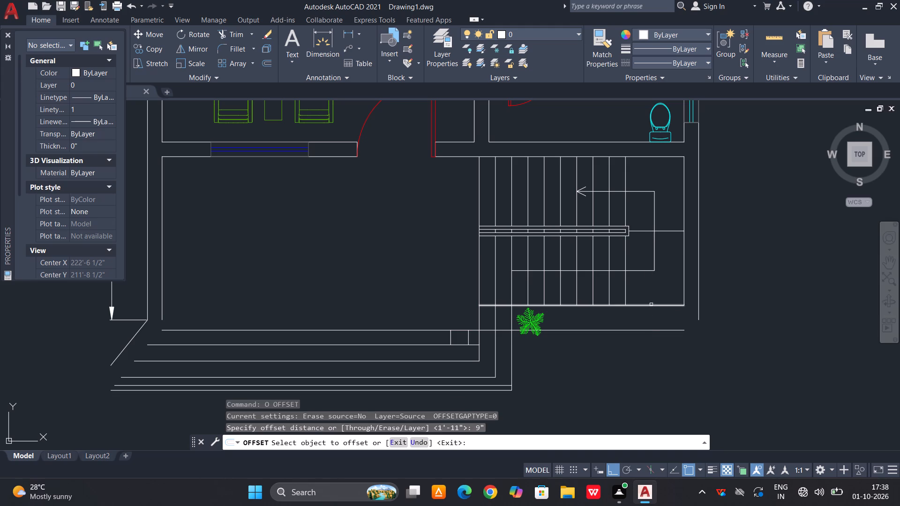
ctrl+click(651, 305)
ctrl+click(649, 321)
key(Escape)
key(Escape)
Join the offset line below the stairs to the outer wall line on the stair side with a zero-radius fillet.
text(f)
key(space)
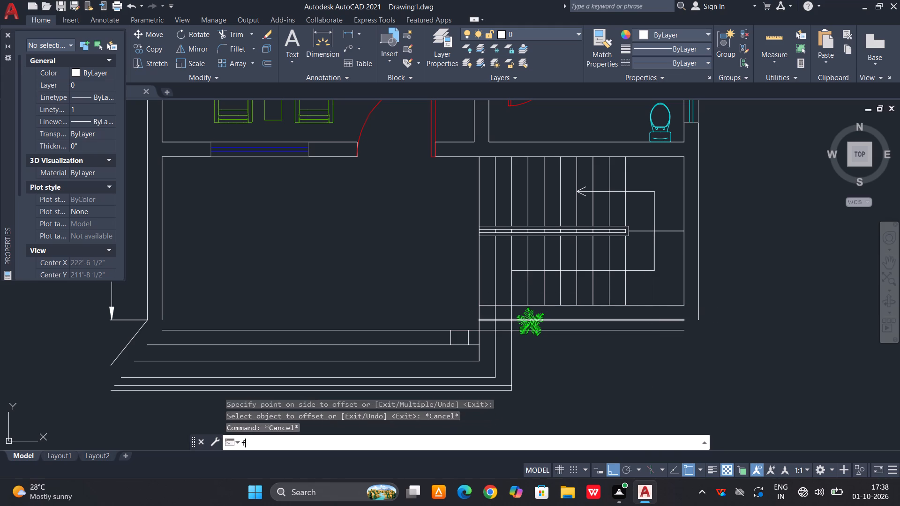
ctrl+click(651, 321)
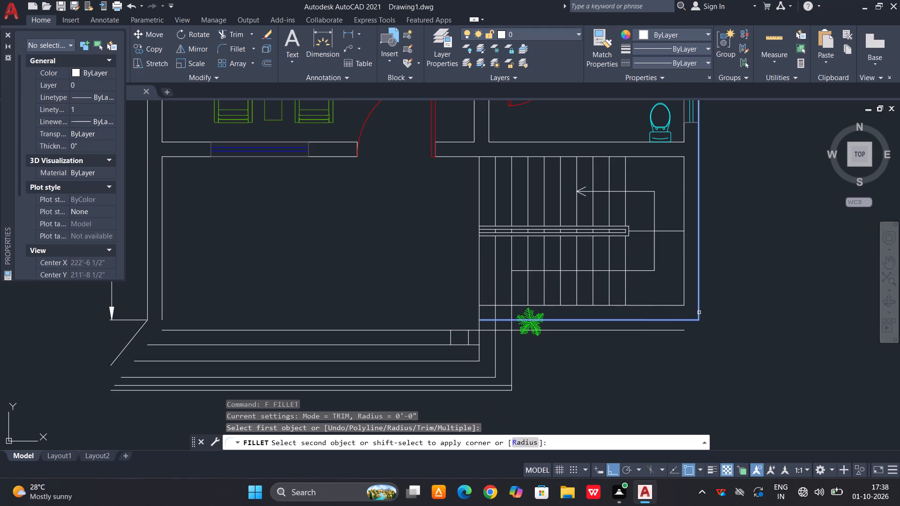
ctrl+click(699, 313)
key(Escape)
key(Escape)
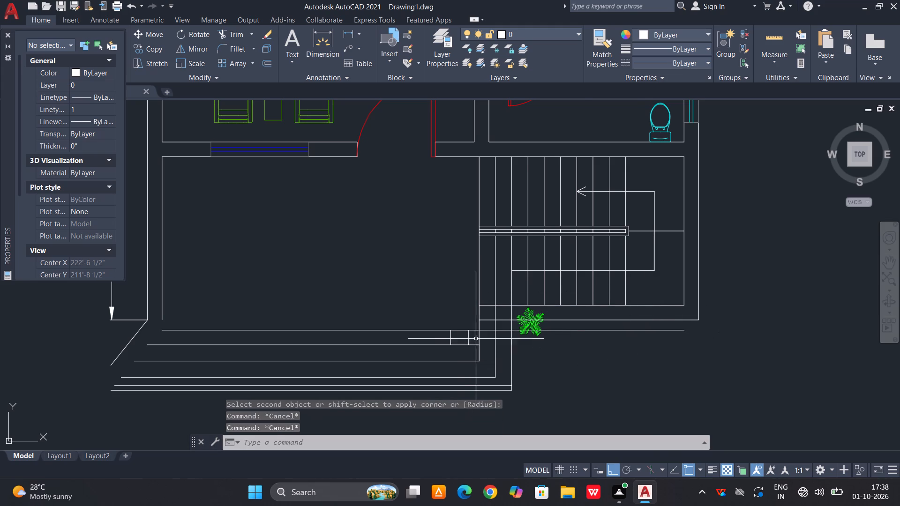
Trim the second and third stair lines inside the wall below the stairs, and the front line's piece between the first two stair lines.
ctrl+scroll(476, 339, up, 1)
key(Escape)
text(tr)
key(space)
key(space)
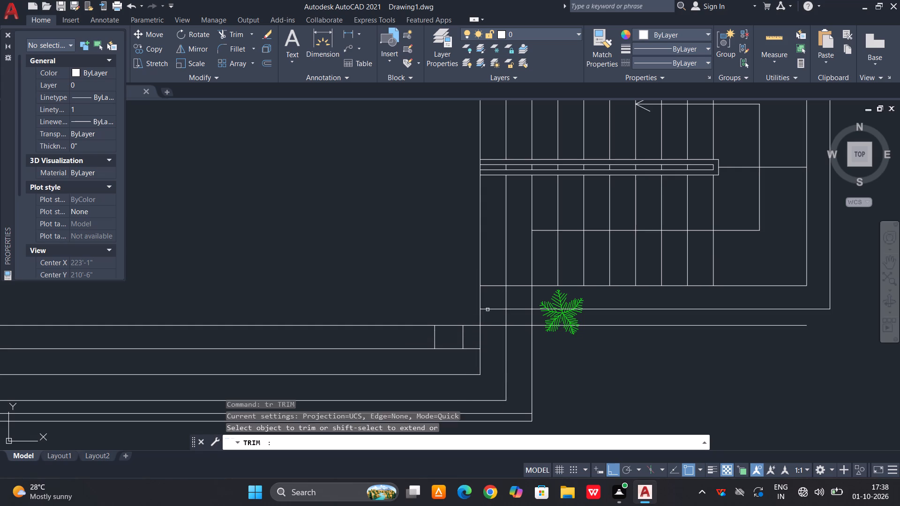
ctrl+scroll(493, 291, down, 1)
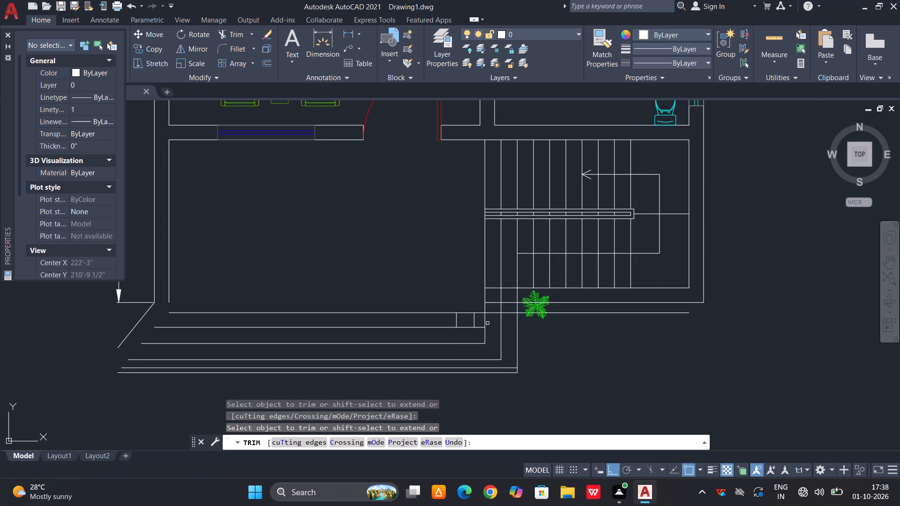
ctrl+scroll(501, 299, up, 1)
ctrl+click(534, 290)
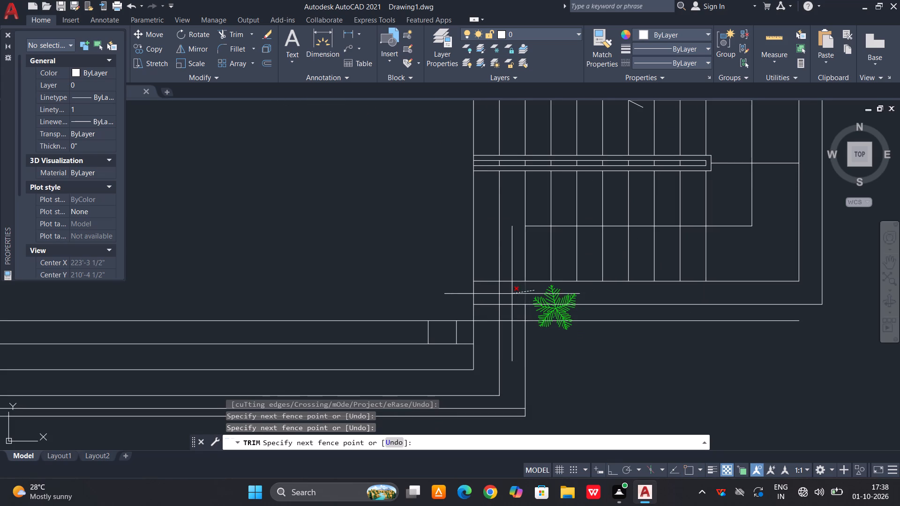
ctrl+click(492, 296)
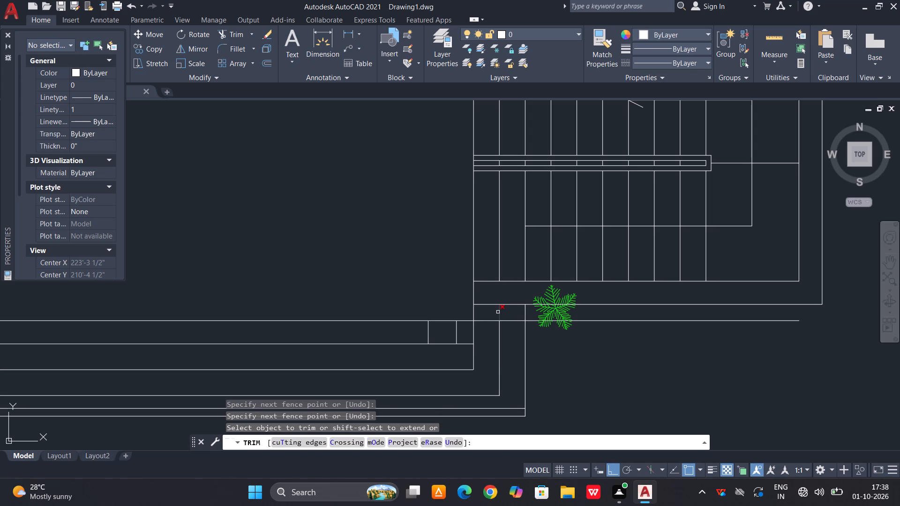
ctrl+click(487, 320)
key(Escape)
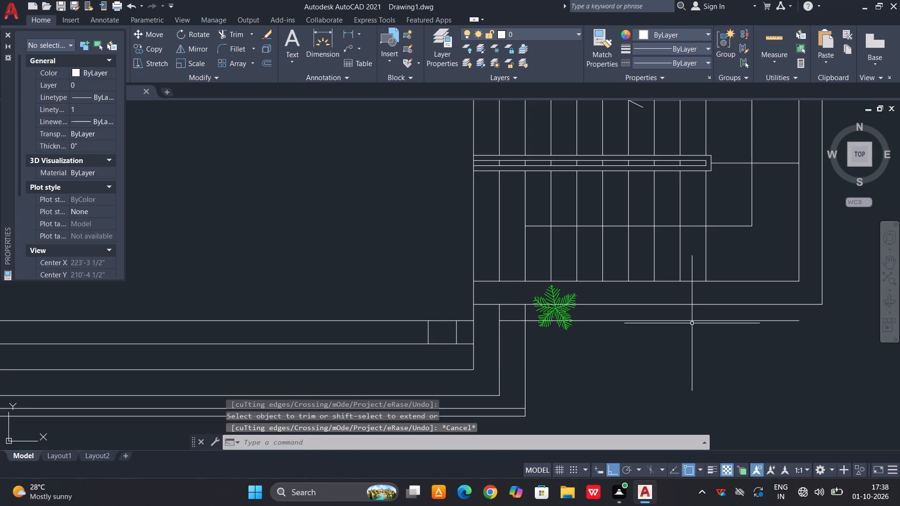
Delete the leftover stretch of the horizontal front line running below the stairs' wall.
ctrl+click(692, 317)
ctrl+click(684, 328)
key(Delete)
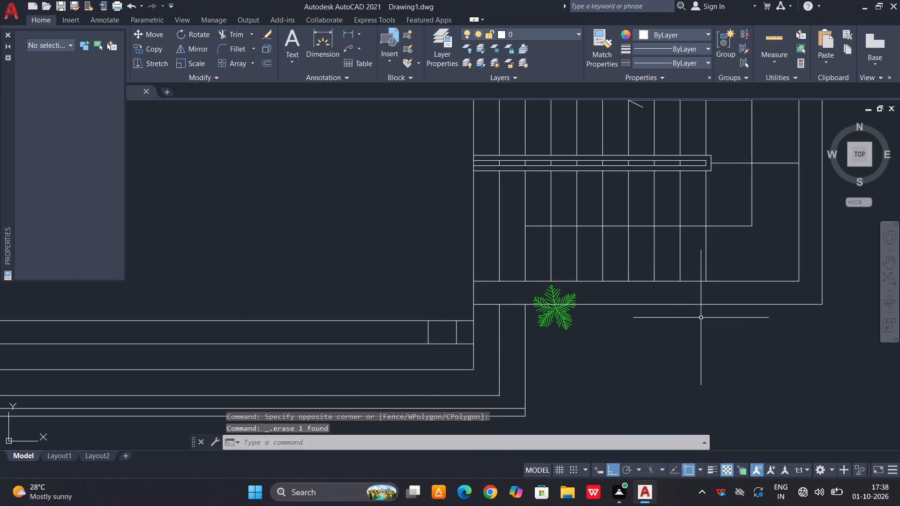
Join the front room's inner west wall line to the inner front wall line with a zero-radius fillet.
ctrl+scroll(698, 321, down, 1)
ctrl+middle_drag(587, 346, 608, 322)
ctrl+scroll(250, 331, up, 1)
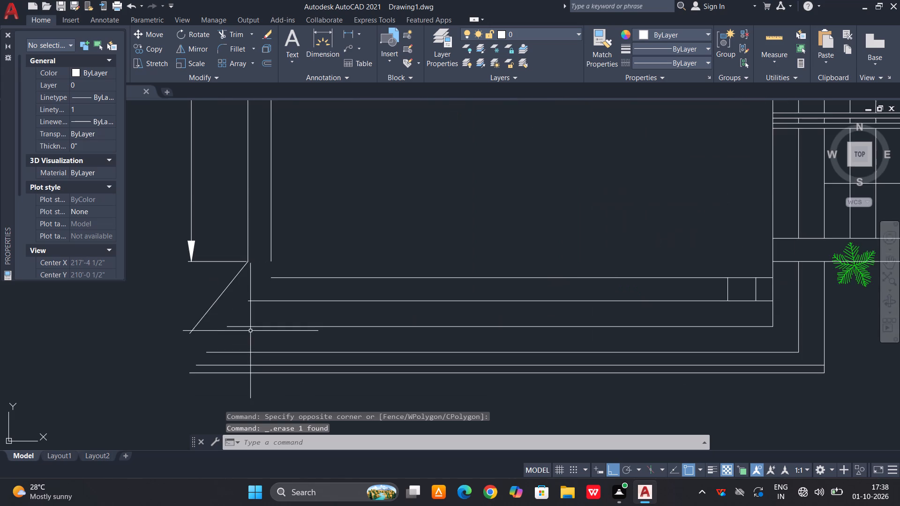
ctrl+scroll(252, 319, down, 1)
key(Escape)
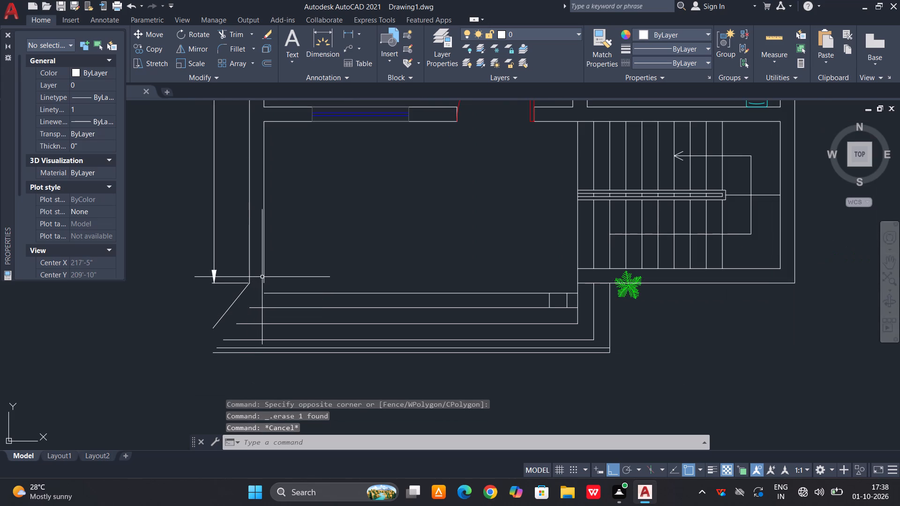
text(f)
key(space)
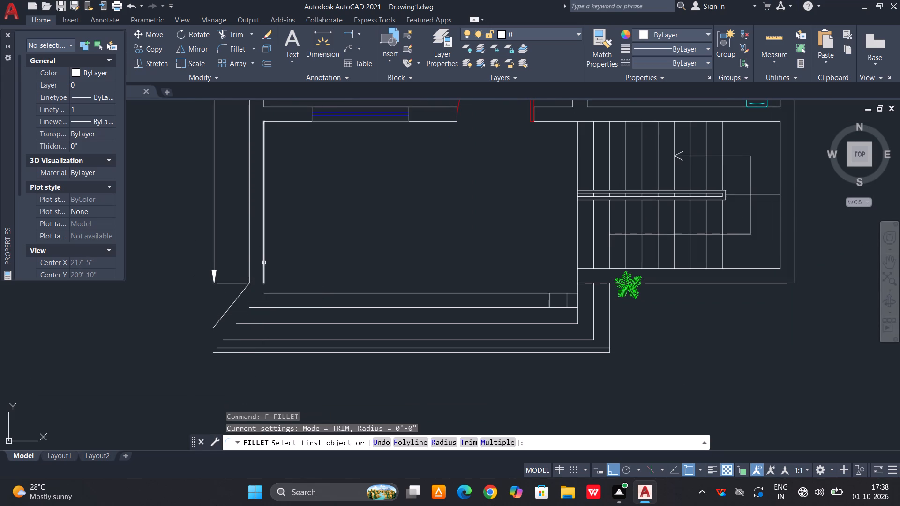
ctrl+click(264, 263)
ctrl+click(273, 292)
Join the outer west wall line to the outer front wall line with a zero-radius fillet.
key(space)
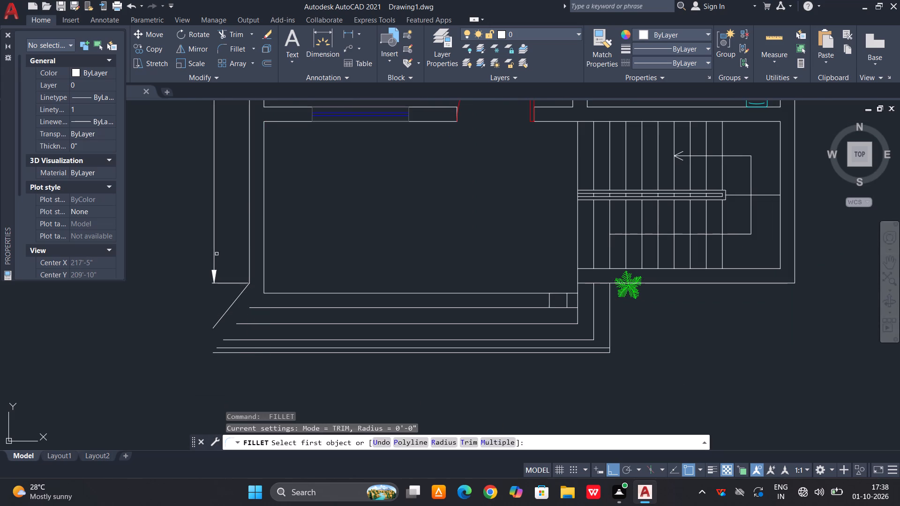
key(space)
key(space)
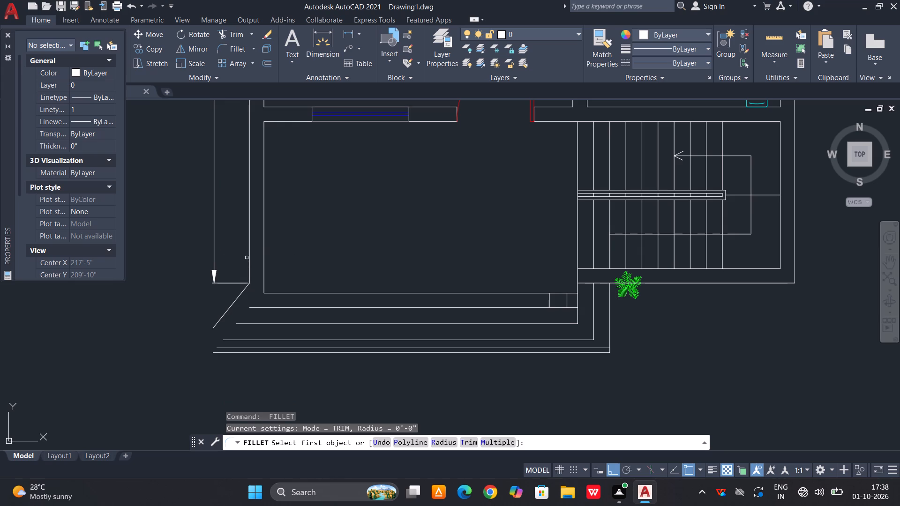
ctrl+click(247, 258)
ctrl+click(250, 260)
ctrl+click(252, 307)
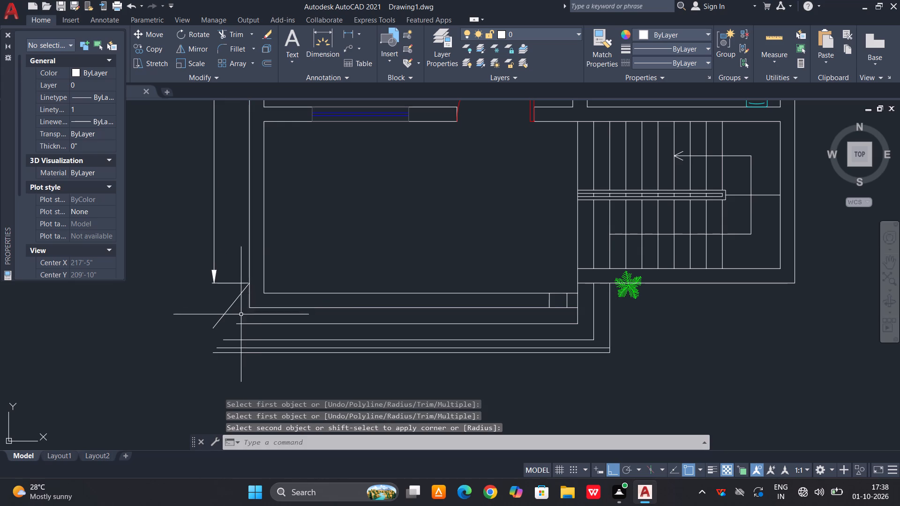
Draw a diagonal line from the outer wall's southwest corner to the west end of the outermost border line.
ctrl+scroll(233, 318, up, 1)
key(Escape)
text(l)
key(space)
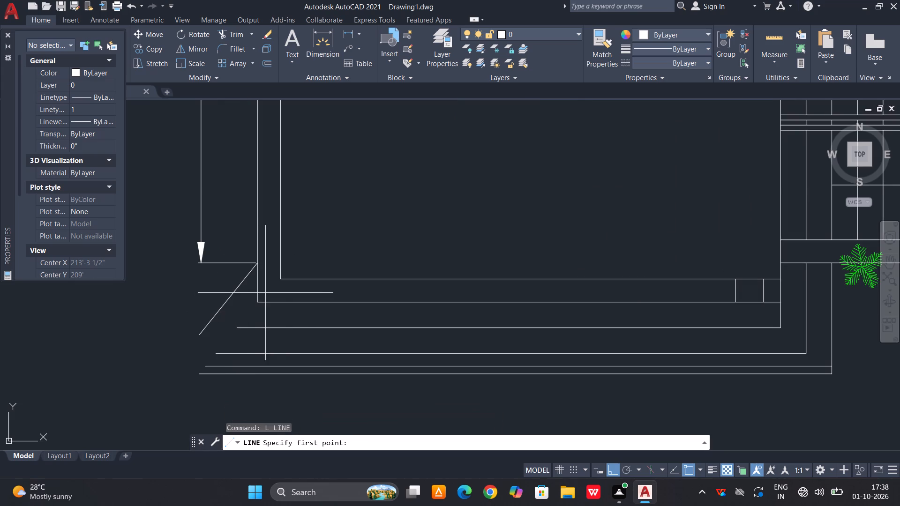
ctrl+click(257, 302)
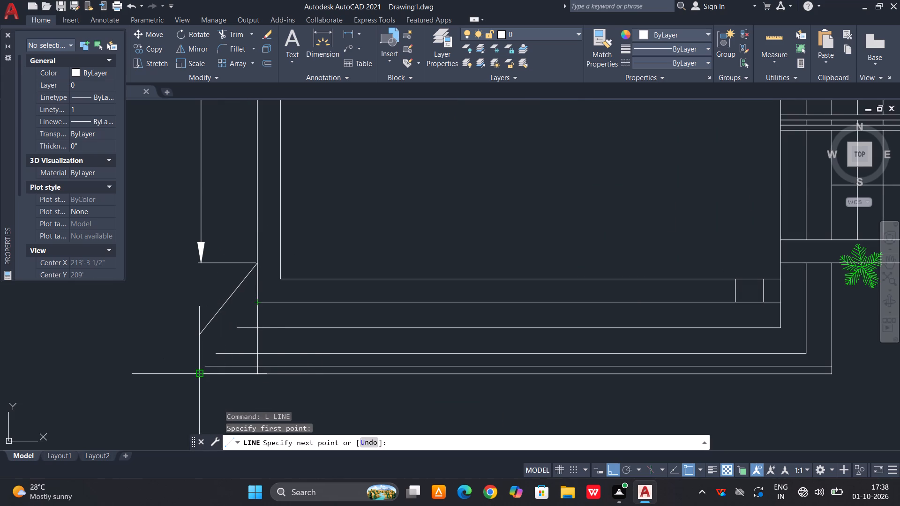
ctrl+click(199, 376)
key(Escape)
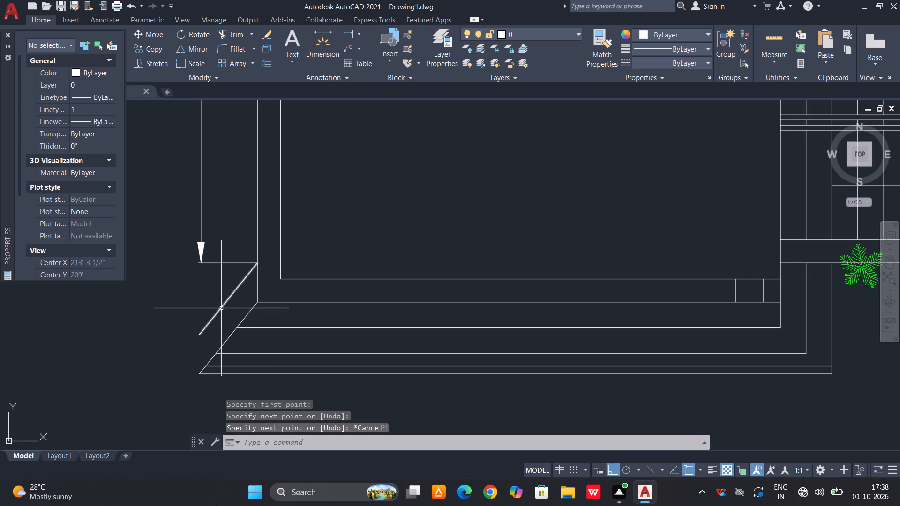
Delete the old diagonal line above the new one at the southwest corner.
ctrl+click(221, 306)
key(Delete)
Move the small palm, with Ortho off, down between the second and third stair lines just below the stairs' wall.
ctrl+scroll(246, 344, down, 1)
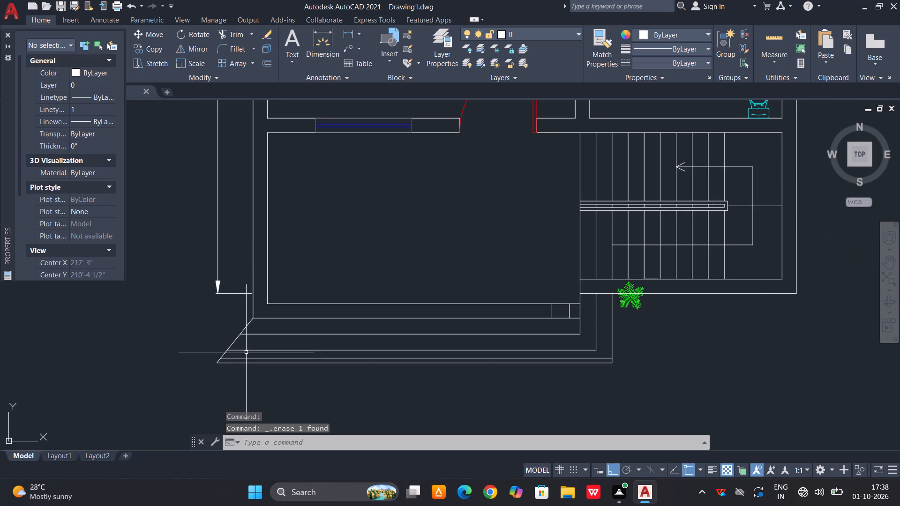
ctrl+scroll(249, 358, down, 1)
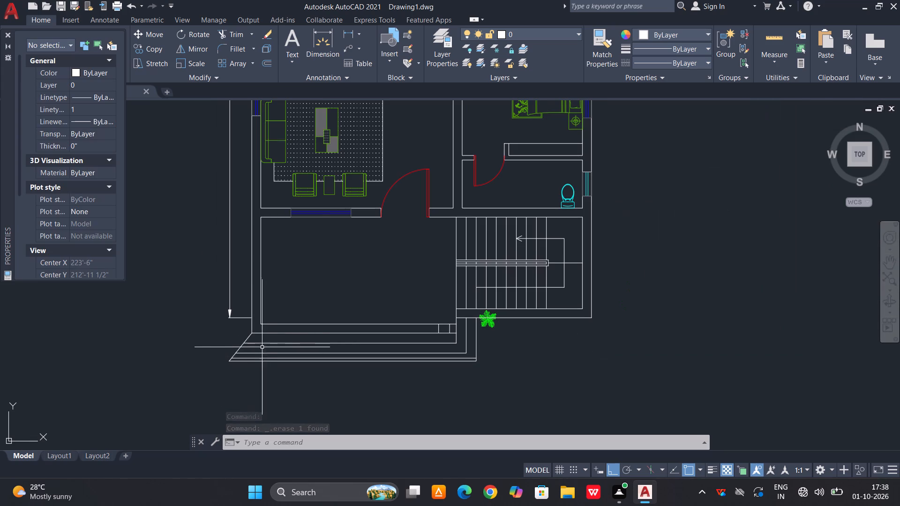
ctrl+scroll(407, 330, up, 1)
ctrl+scroll(510, 319, up, 2)
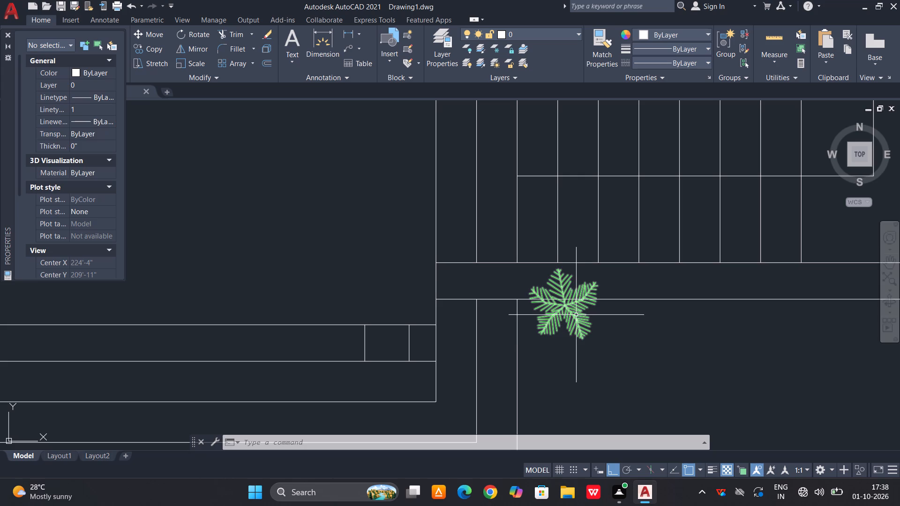
ctrl+click(572, 317)
key(m)
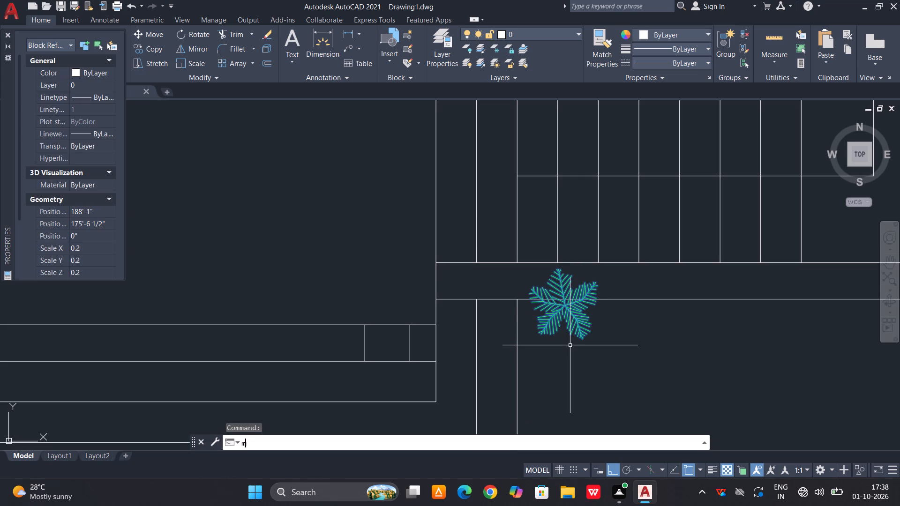
key(space)
ctrl+click(562, 307)
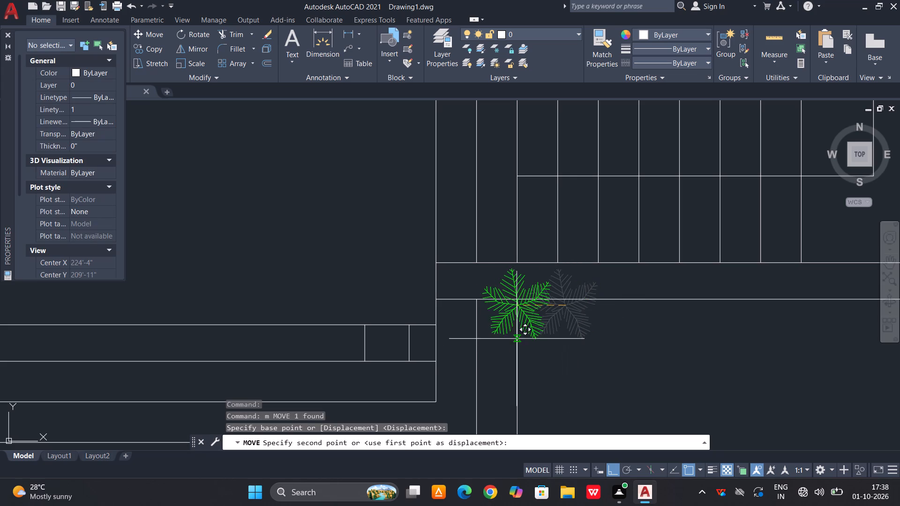
key(F8)
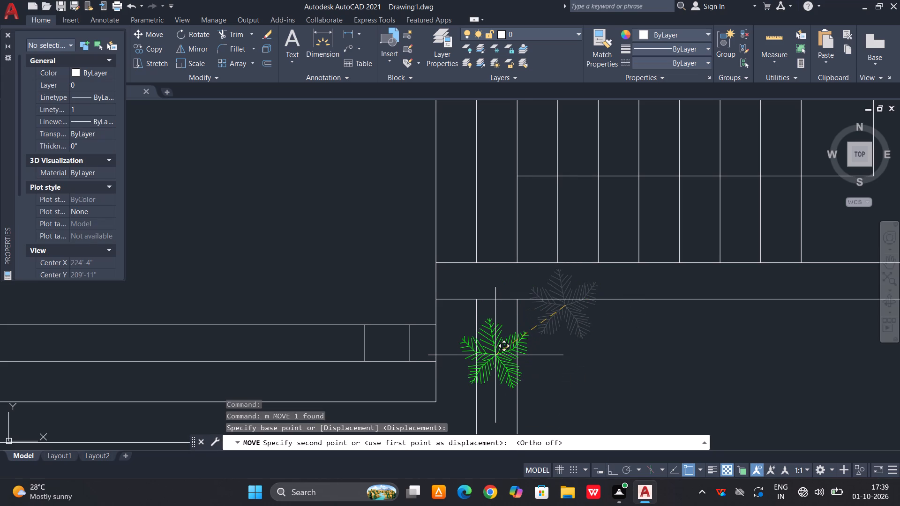
ctrl+click(495, 355)
Copy the small palm five times in an evenly spaced row eastward along the wall below the stairs.
ctrl+scroll(542, 345, down, 1)
ctrl+middle_drag(546, 361, 513, 266)
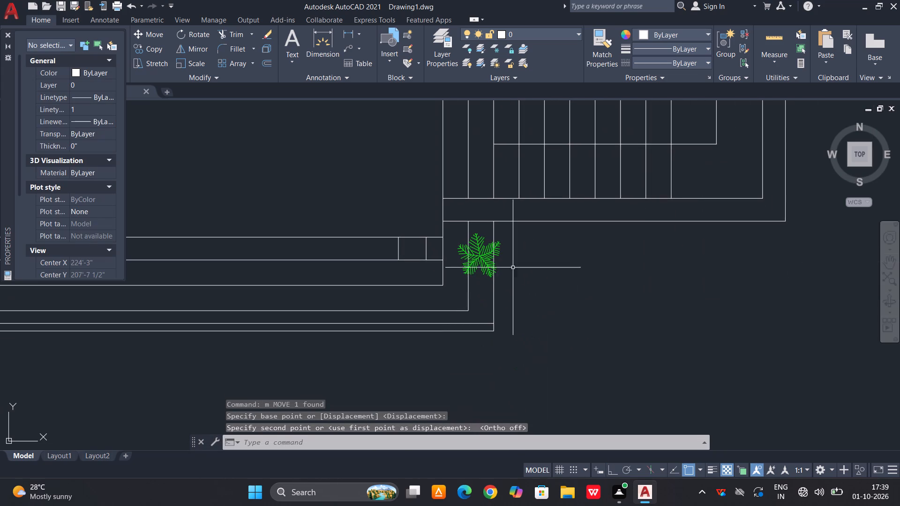
ctrl+click(485, 254)
text(co)
key(space)
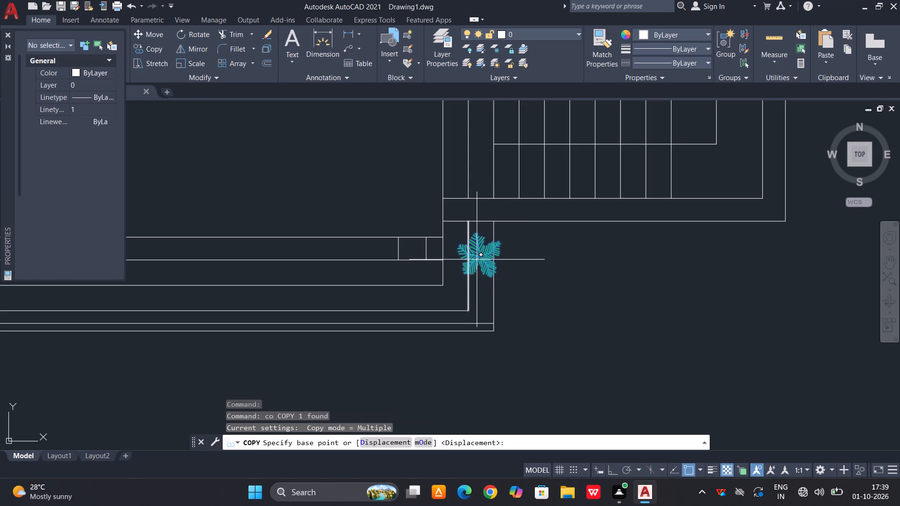
ctrl+click(481, 252)
ctrl+click(535, 251)
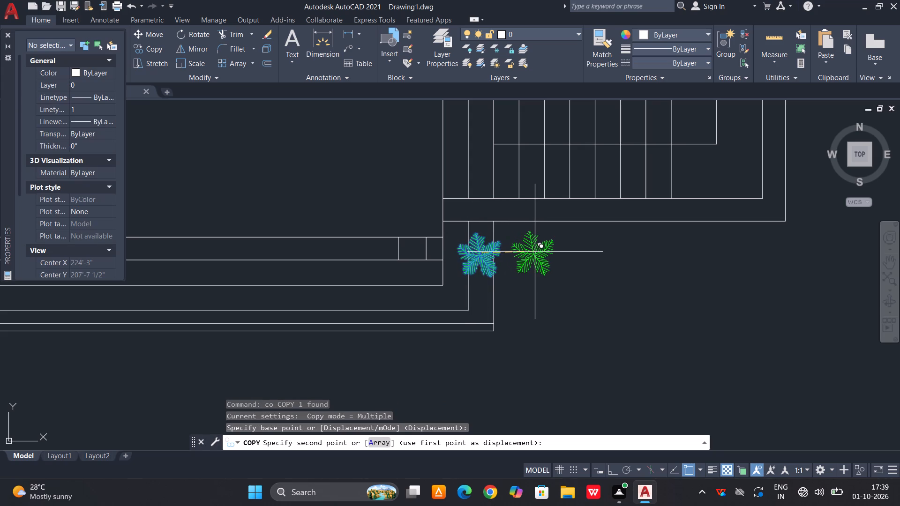
ctrl+click(590, 248)
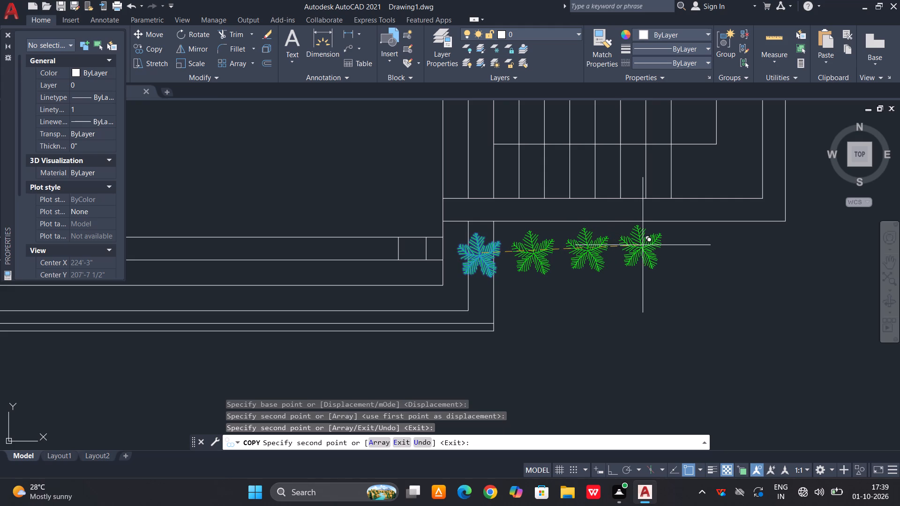
ctrl+click(644, 244)
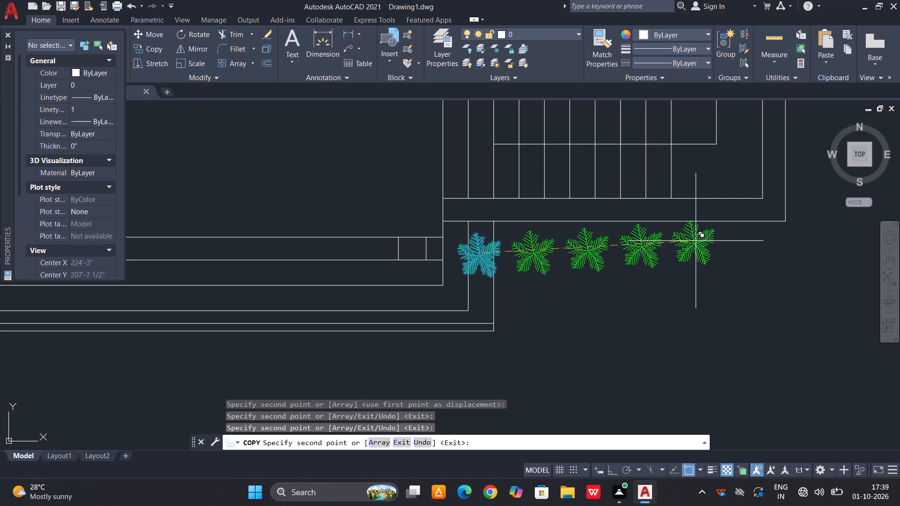
ctrl+click(697, 240)
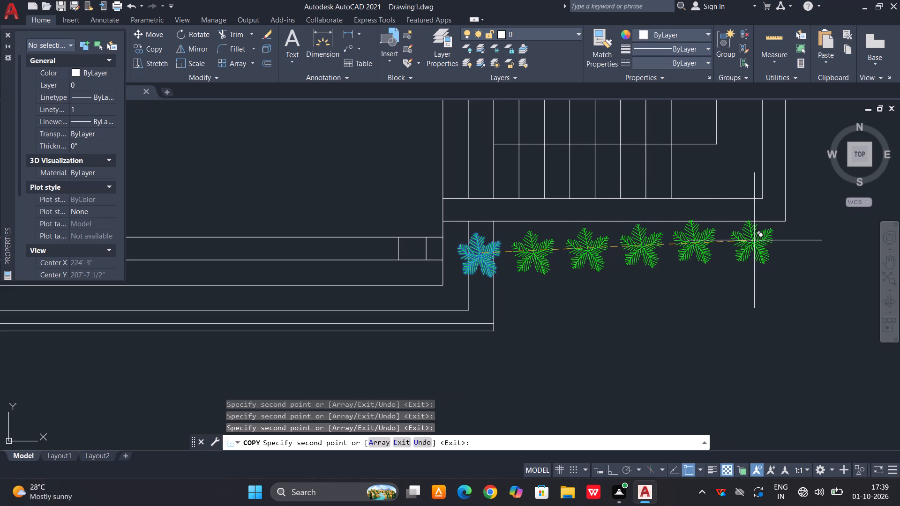
ctrl+click(752, 246)
key(Escape)
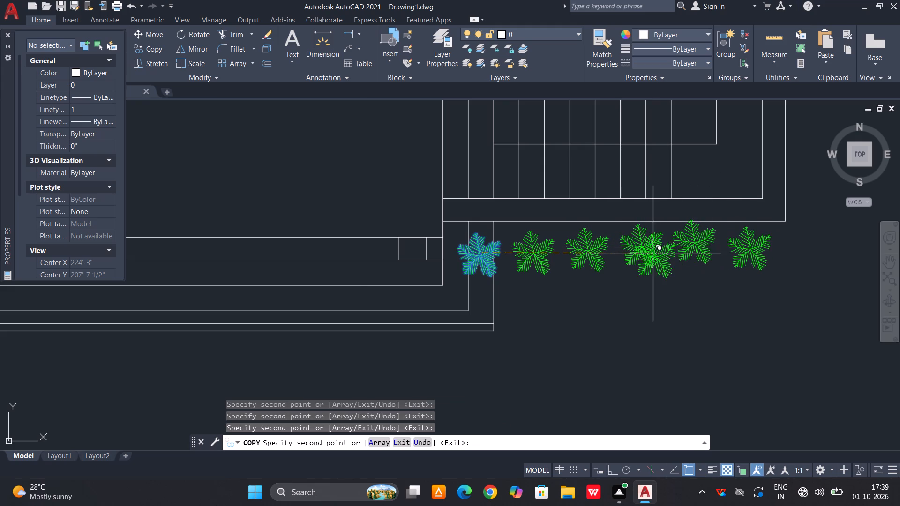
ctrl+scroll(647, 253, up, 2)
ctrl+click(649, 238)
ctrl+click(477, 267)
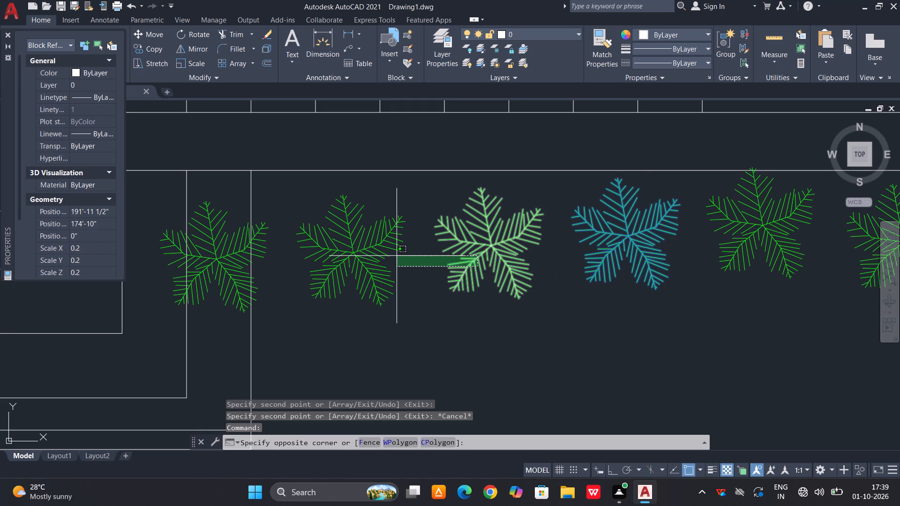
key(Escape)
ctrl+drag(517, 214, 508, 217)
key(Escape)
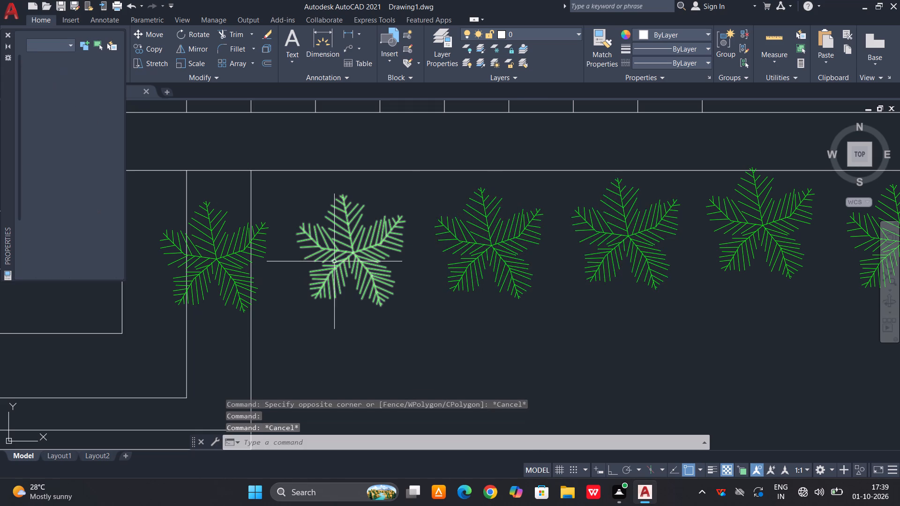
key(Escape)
Move the two westernmost small palms slightly north, closer to the wall below the stairs.
ctrl+click(215, 262)
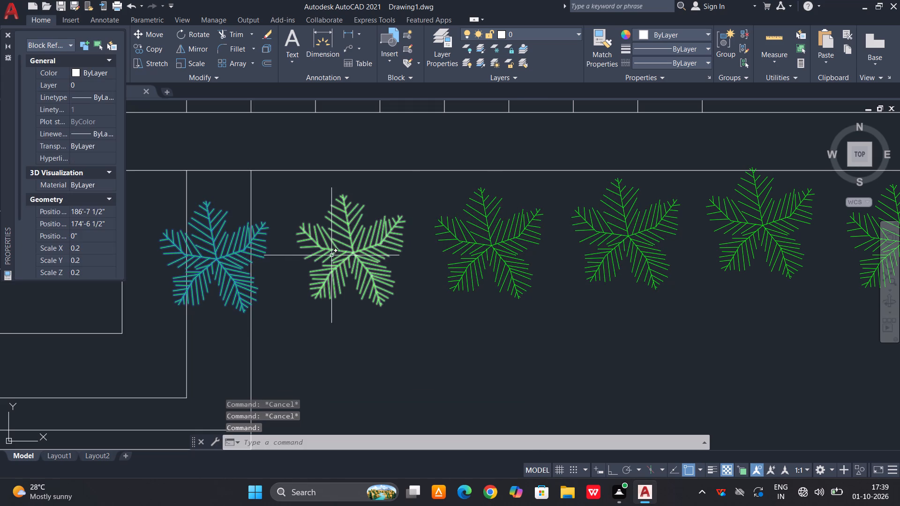
ctrl+click(332, 254)
ctrl+click(477, 246)
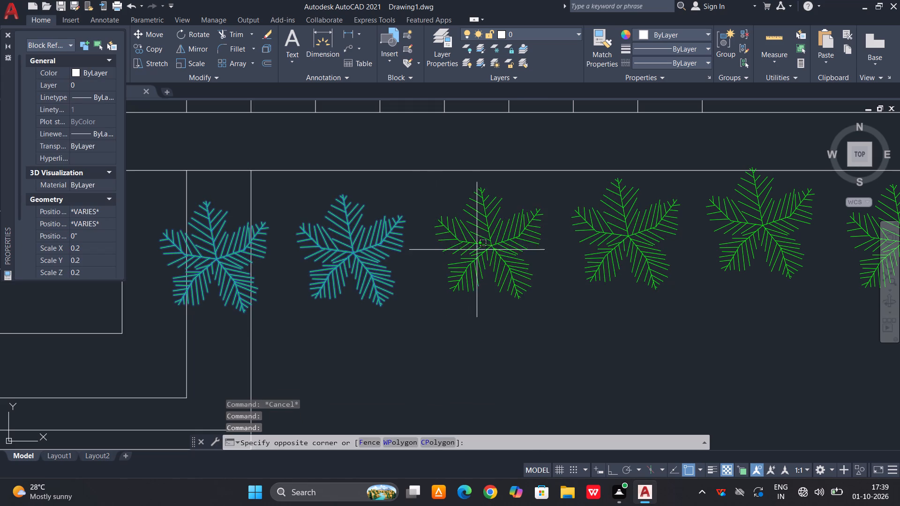
ctrl+click(478, 273)
text(m)
key(space)
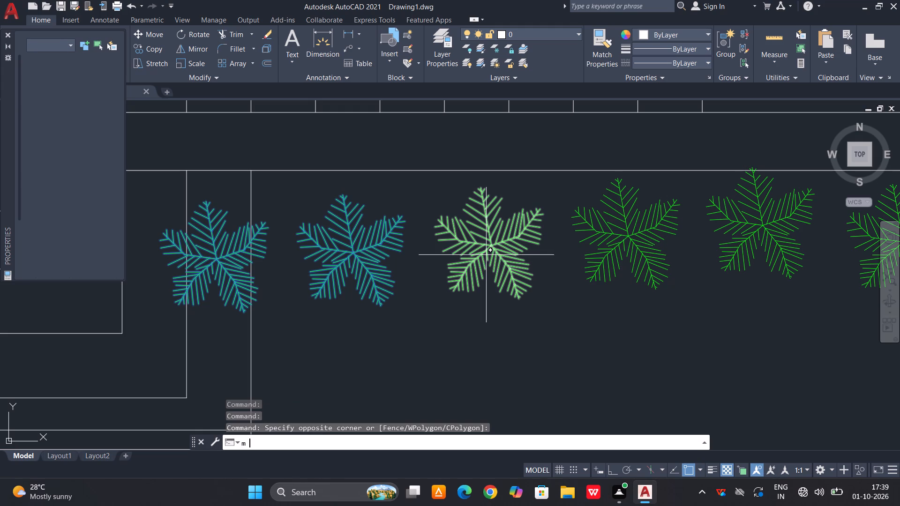
ctrl+click(493, 242)
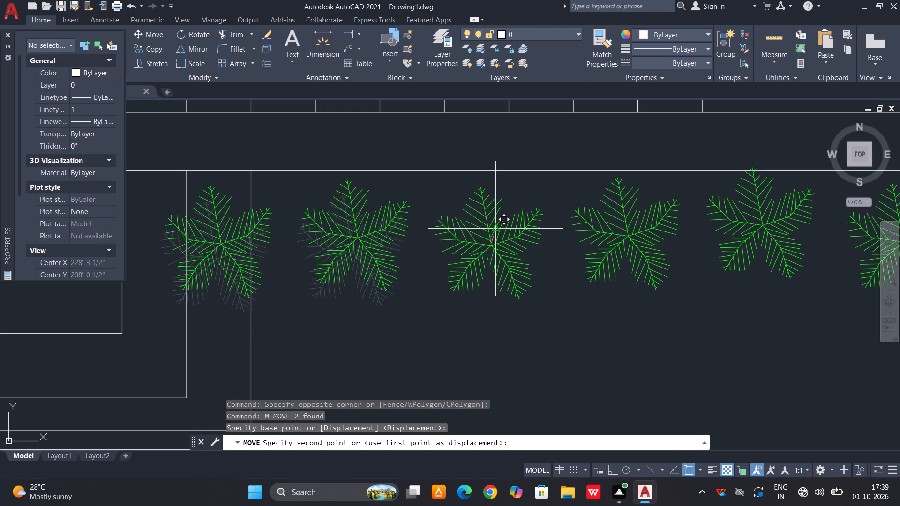
ctrl+click(496, 230)
Move the third palm from the west slightly north to align it with its neighbours.
ctrl+click(501, 242)
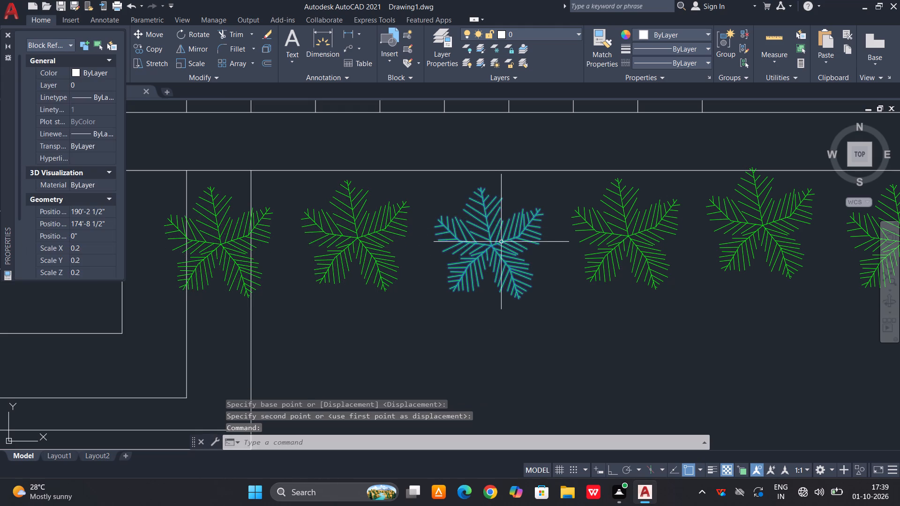
text(m)
key(space)
ctrl+click(492, 255)
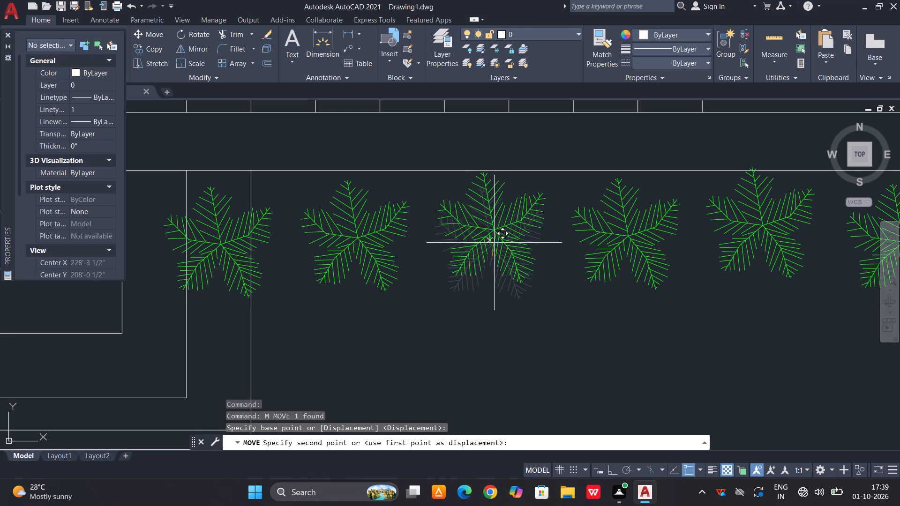
ctrl+click(493, 249)
Insert a Trees - Imperial block in the empty area east of the house plan.
ctrl+scroll(465, 240, down, 2)
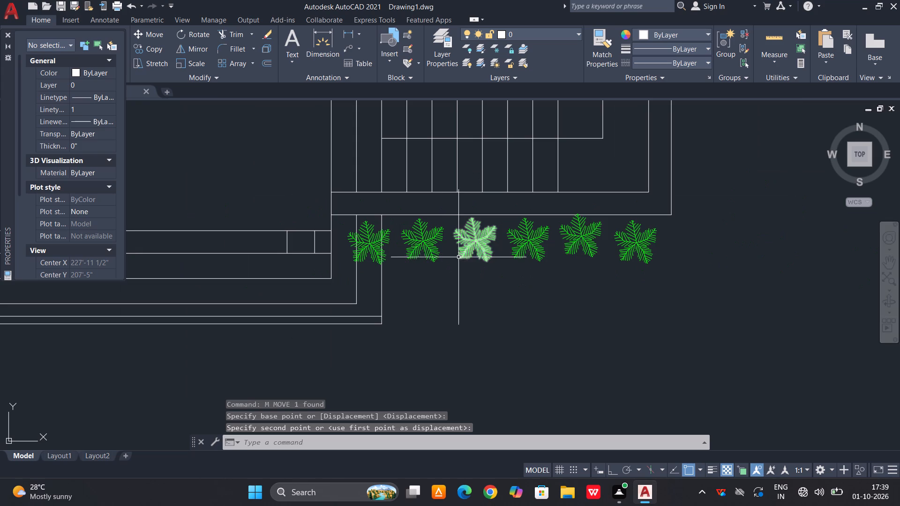
ctrl+scroll(447, 262, down, 4)
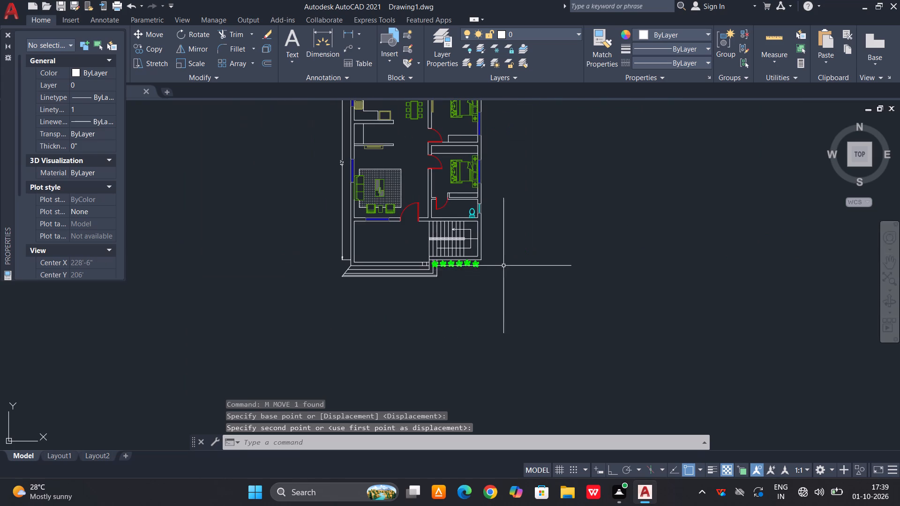
ctrl+middle_drag(476, 268, 546, 268)
ctrl+scroll(460, 229, up, 1)
key(Escape)
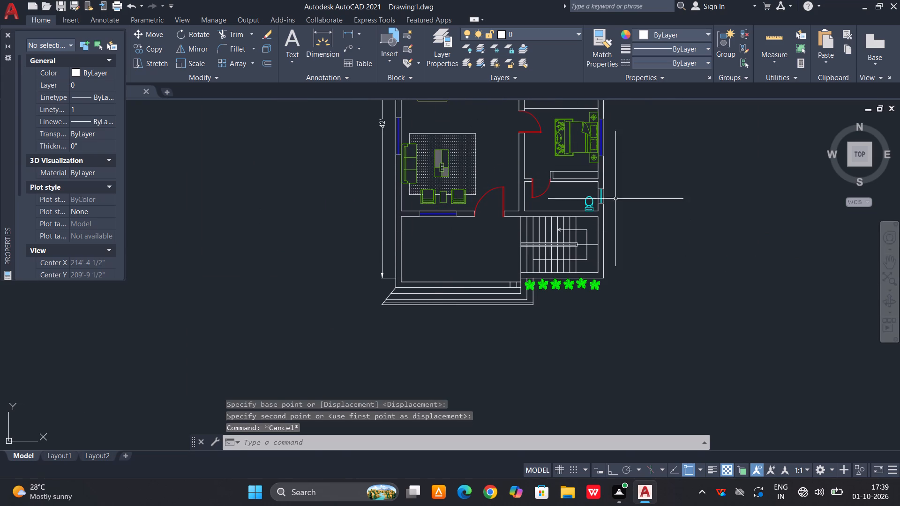
key(Escape)
key(ctrl+3)
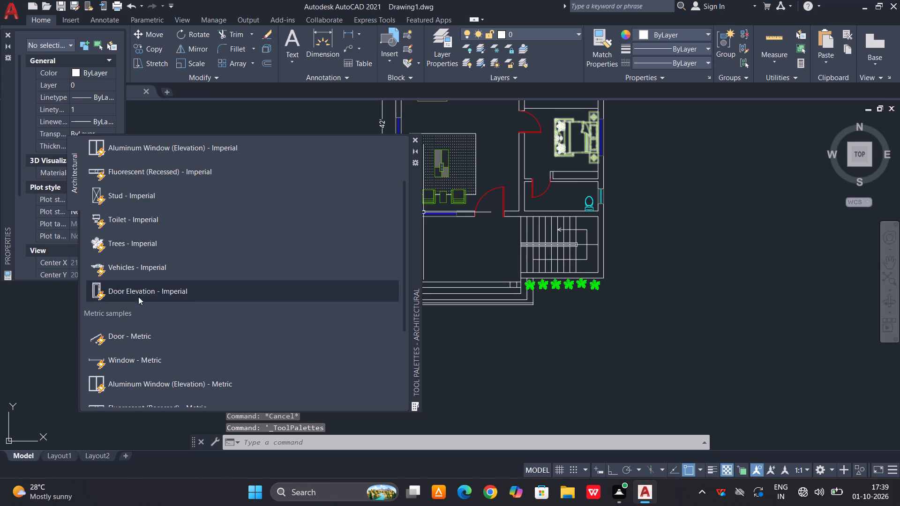
click(140, 247)
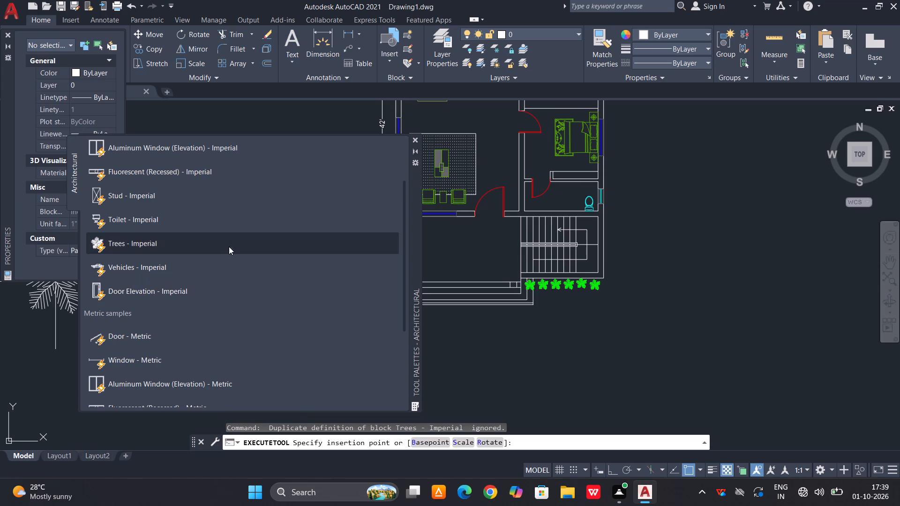
click(417, 141)
scroll(538, 300, down, 2)
click(659, 252)
scroll(659, 252, up, 2)
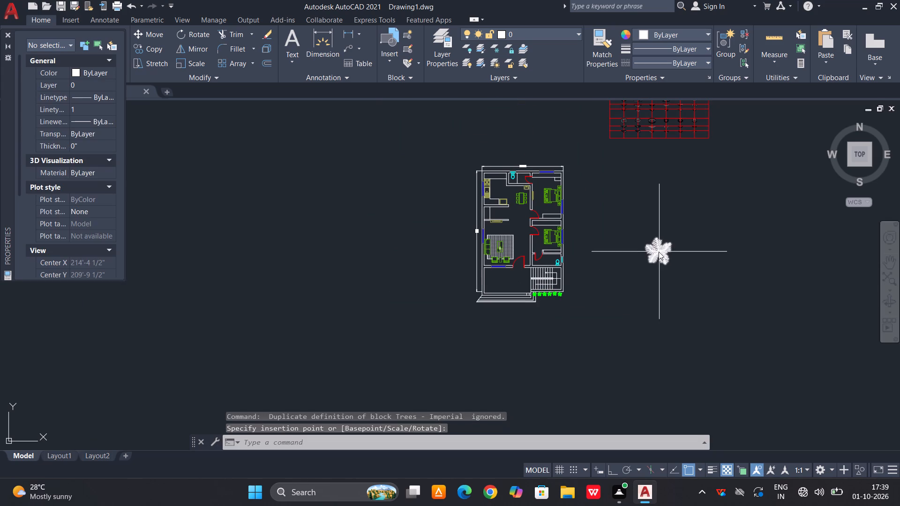
scroll(659, 252, up, 1)
key(Escape)
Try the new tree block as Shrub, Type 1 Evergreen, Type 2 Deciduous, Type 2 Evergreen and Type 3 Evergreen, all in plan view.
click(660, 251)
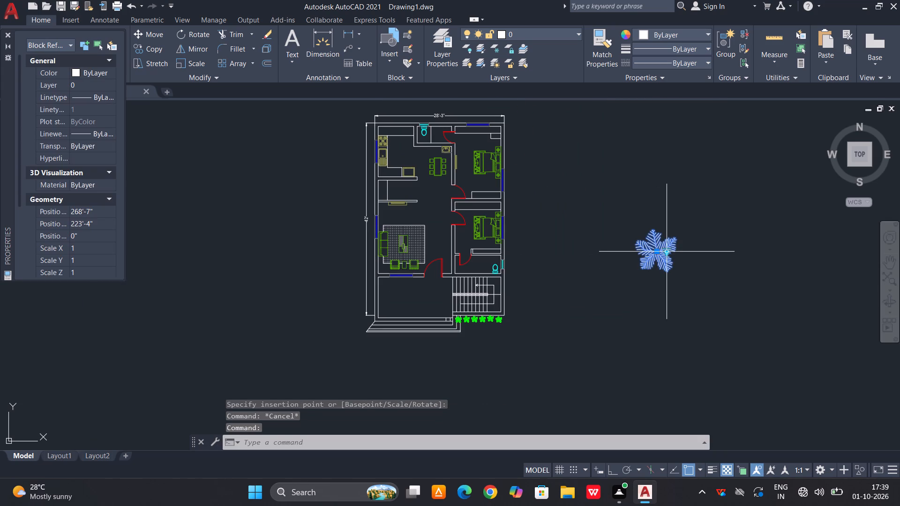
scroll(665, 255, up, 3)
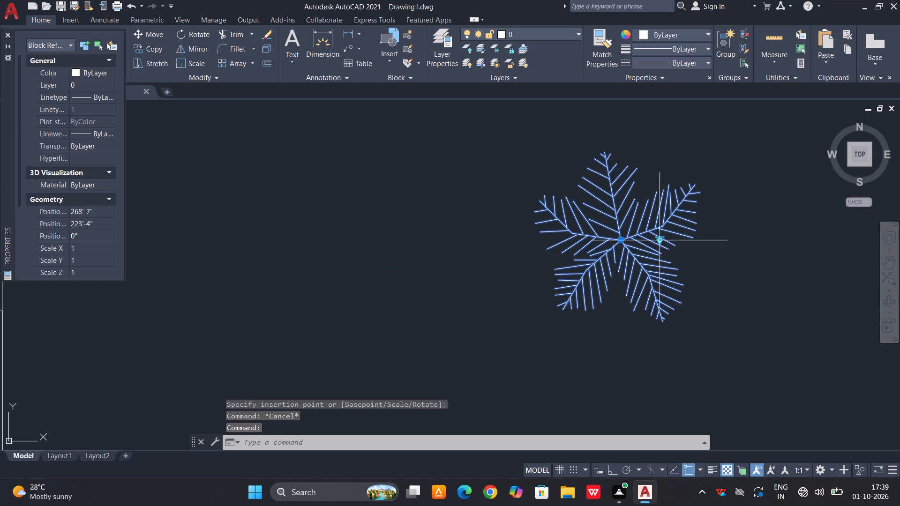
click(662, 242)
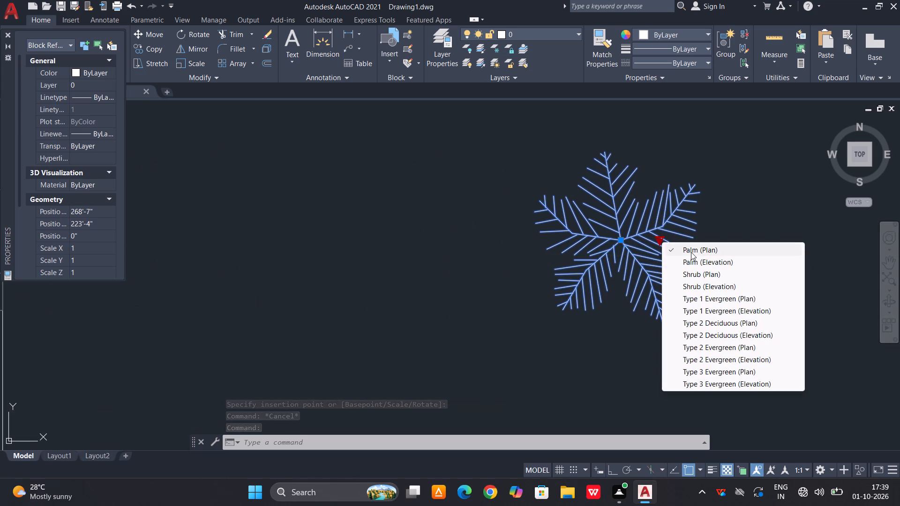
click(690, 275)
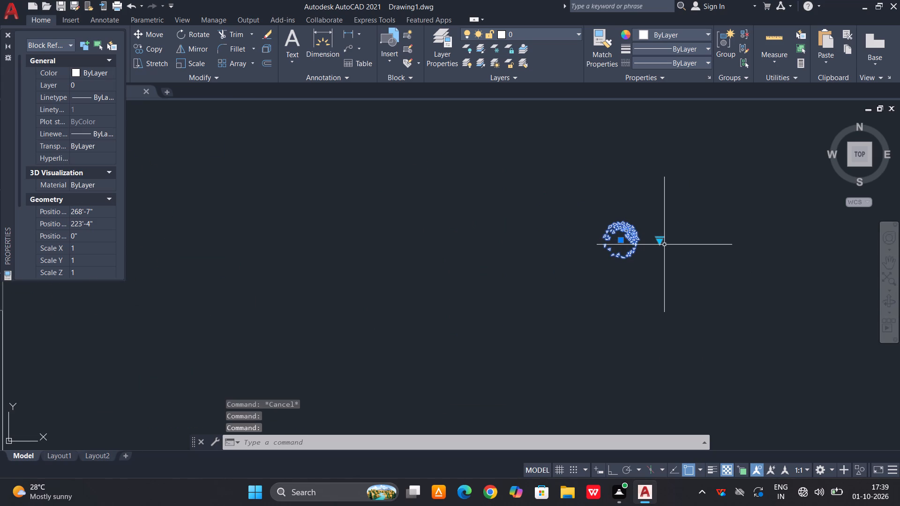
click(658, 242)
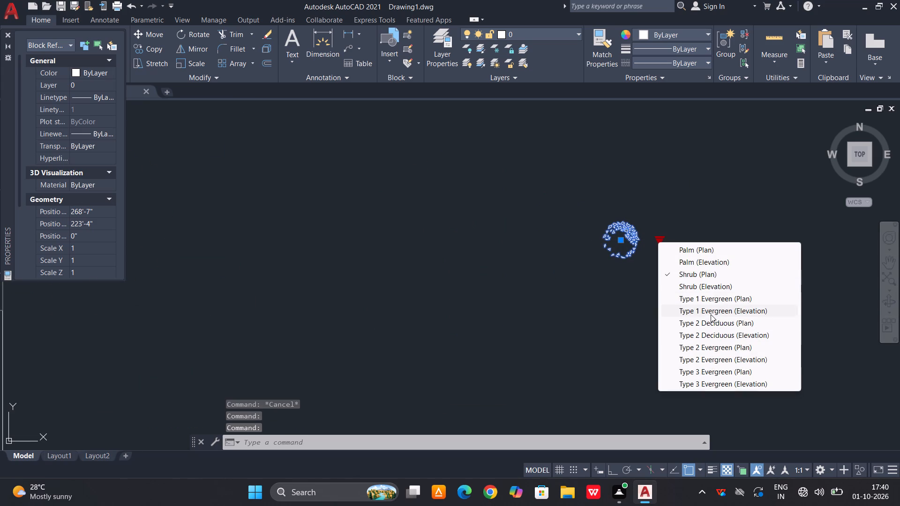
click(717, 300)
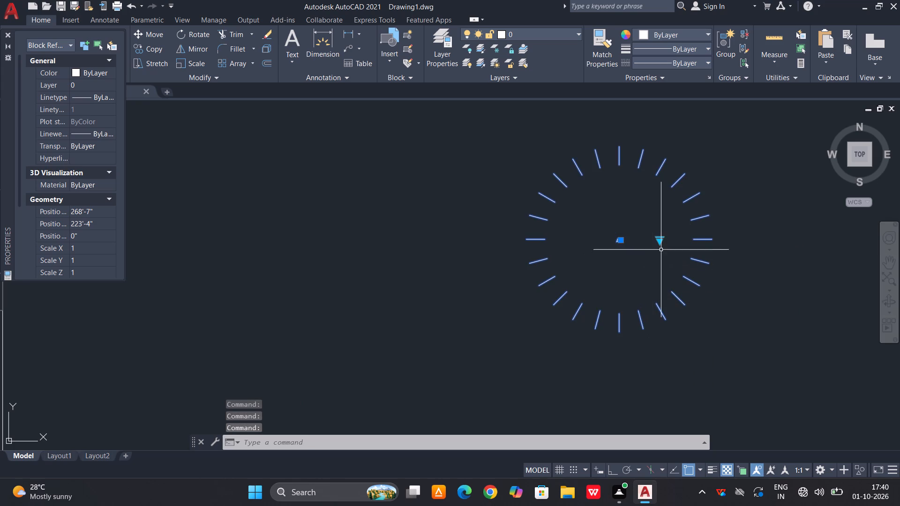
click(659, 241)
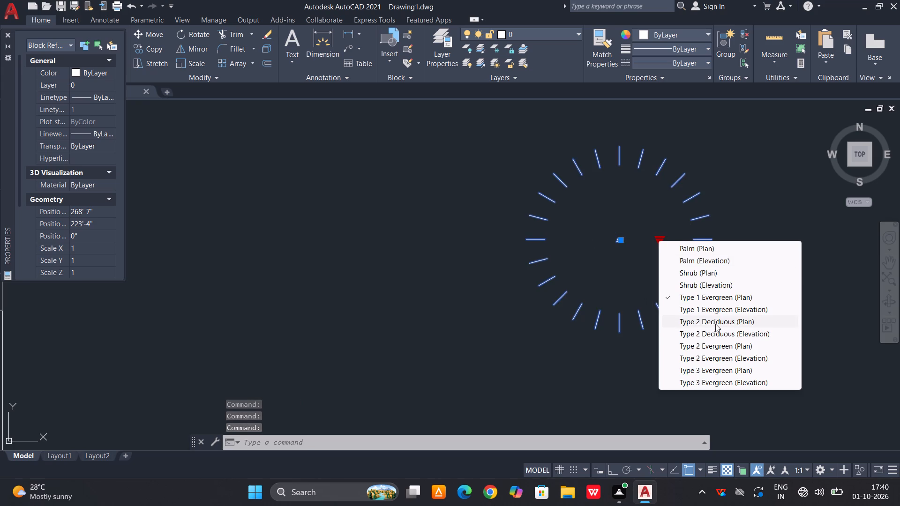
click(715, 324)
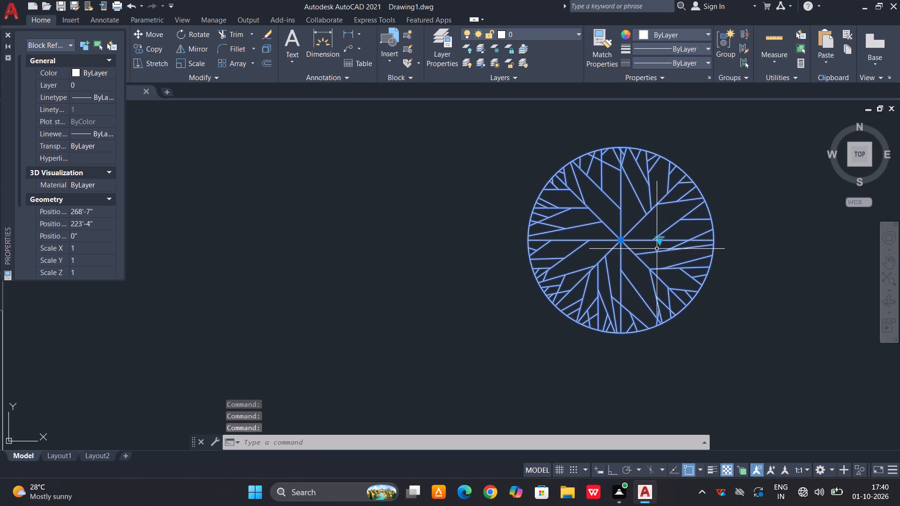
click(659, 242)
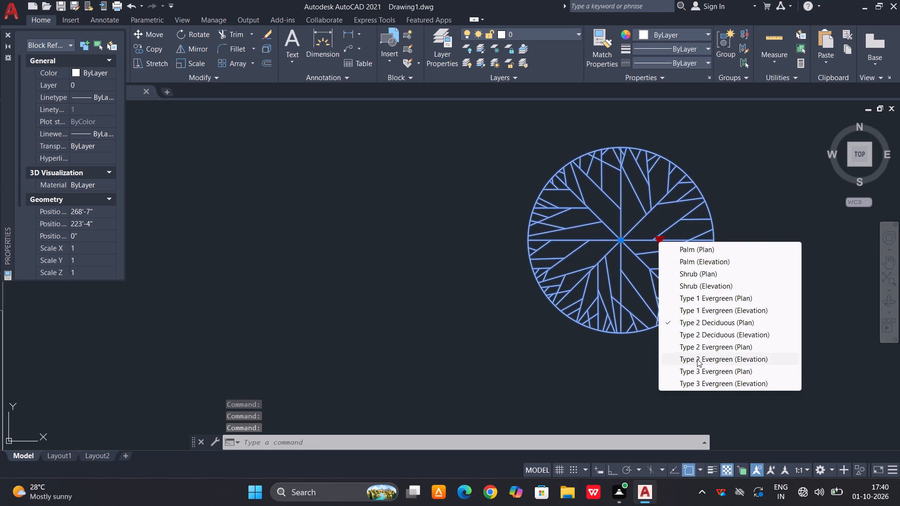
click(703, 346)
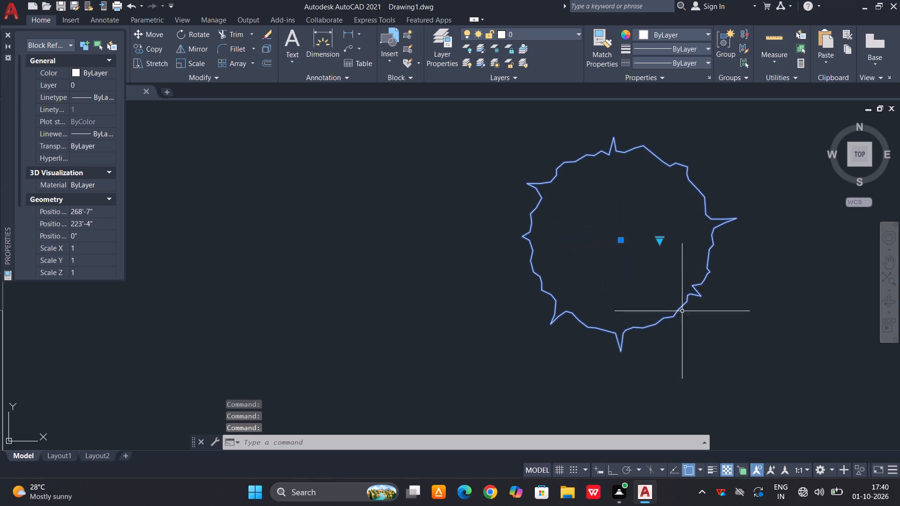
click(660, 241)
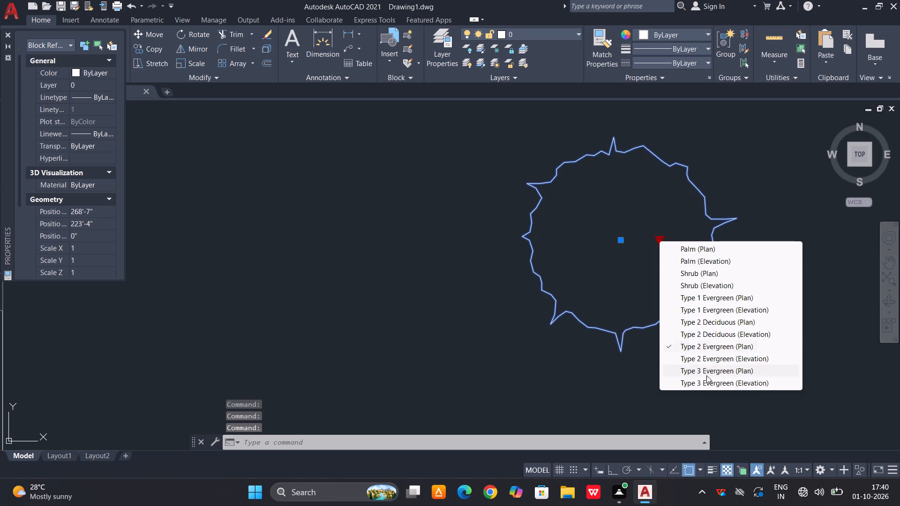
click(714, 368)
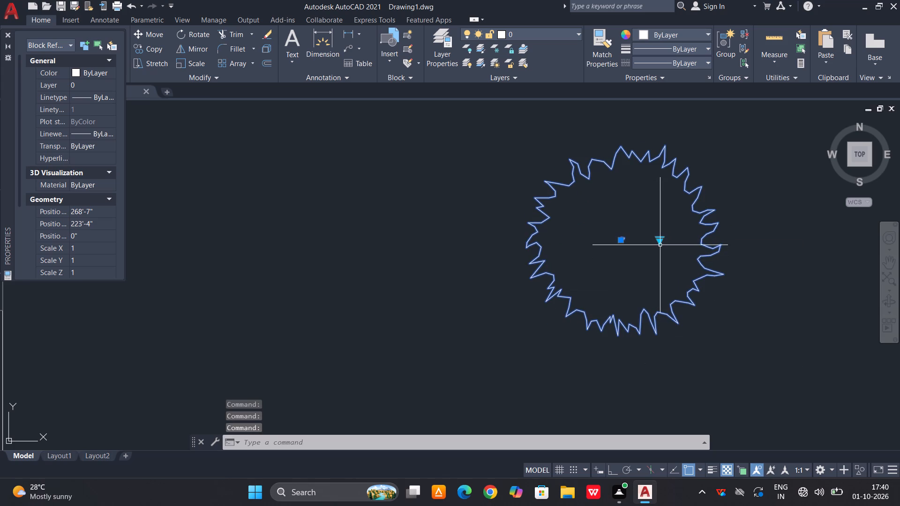
Set the new tree block's type to Type 2 Deciduous (Plan).
click(660, 244)
click(659, 243)
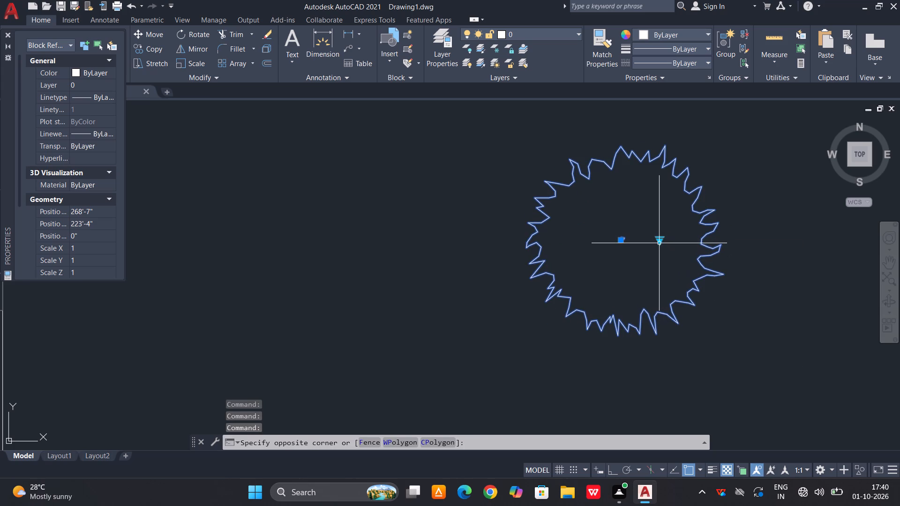
click(659, 240)
click(735, 325)
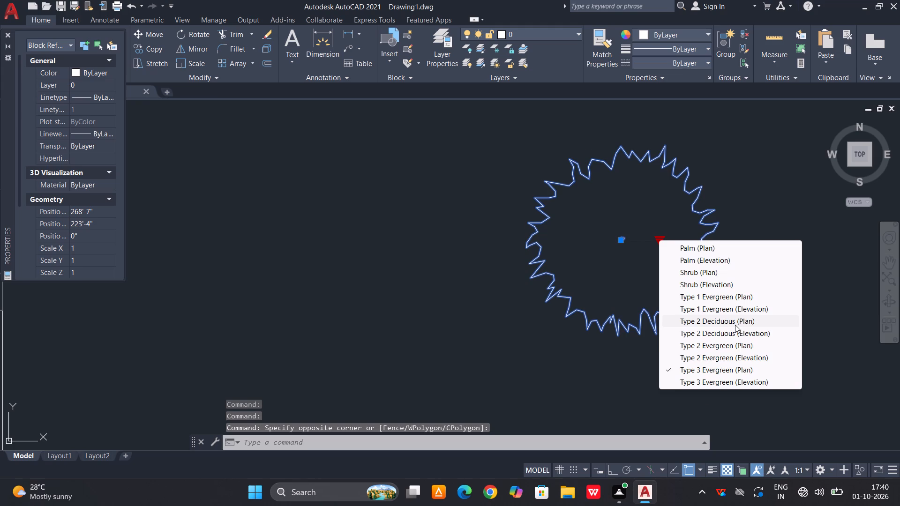
key(Escape)
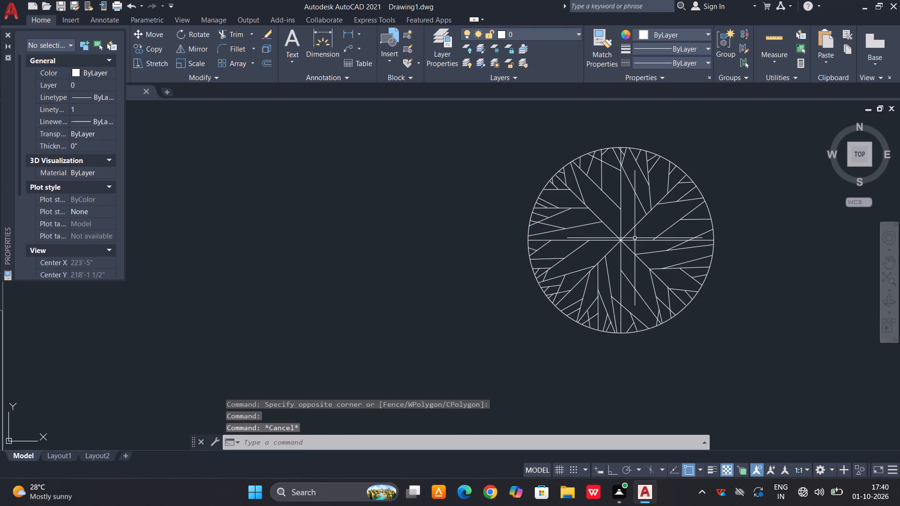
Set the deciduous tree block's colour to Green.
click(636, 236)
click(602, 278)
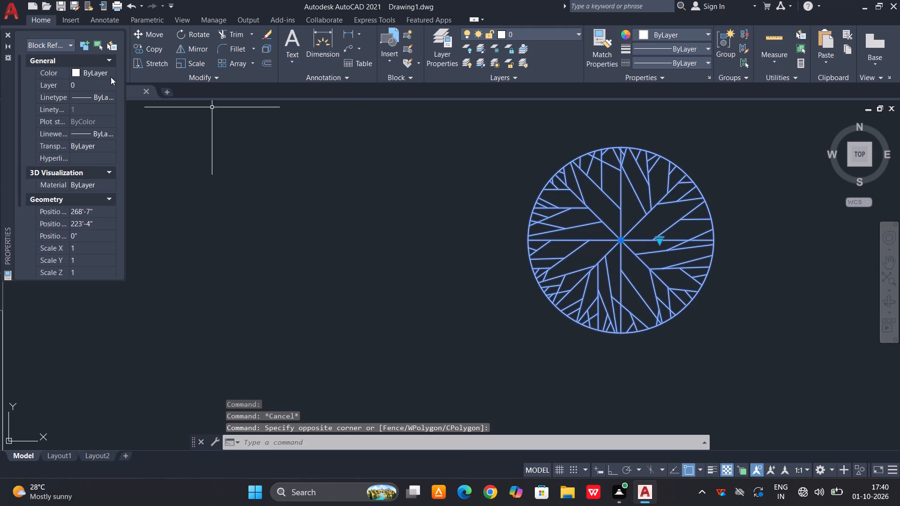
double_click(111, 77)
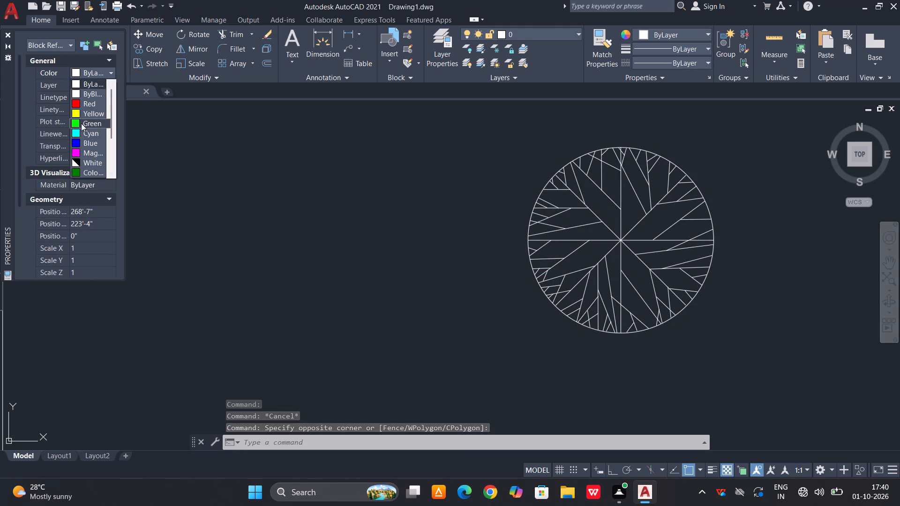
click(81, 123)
Explode the deciduous tree block into separate objects.
text(x)
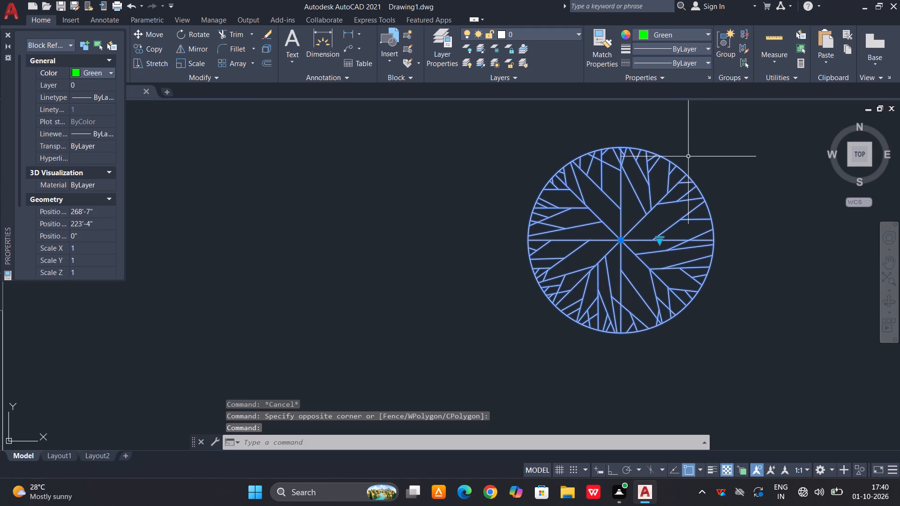
key(space)
Set the colour of all the exploded tree's lines and its outline circle to Green.
drag(678, 155, 657, 180)
click(576, 261)
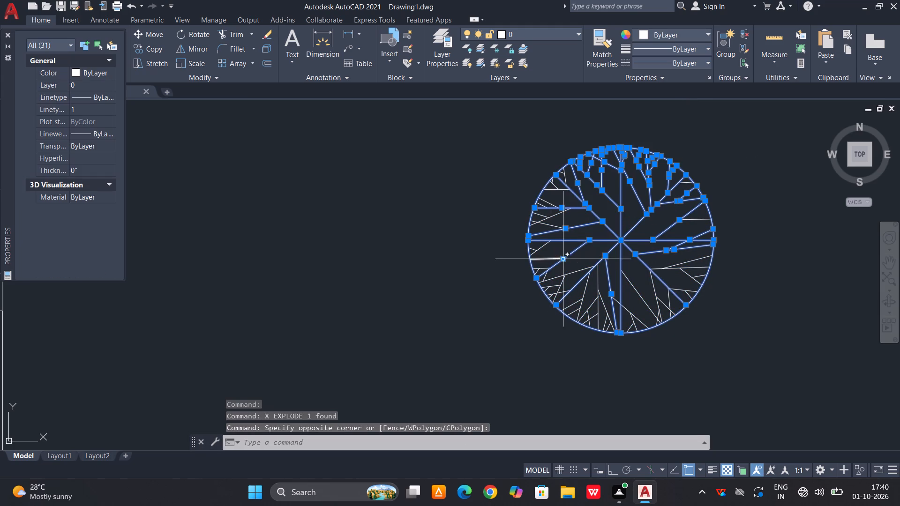
click(759, 141)
click(498, 352)
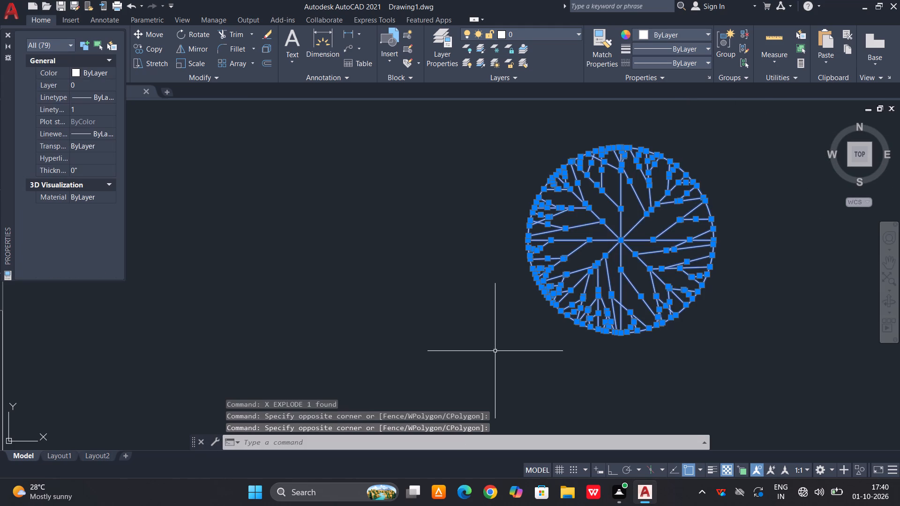
double_click(112, 75)
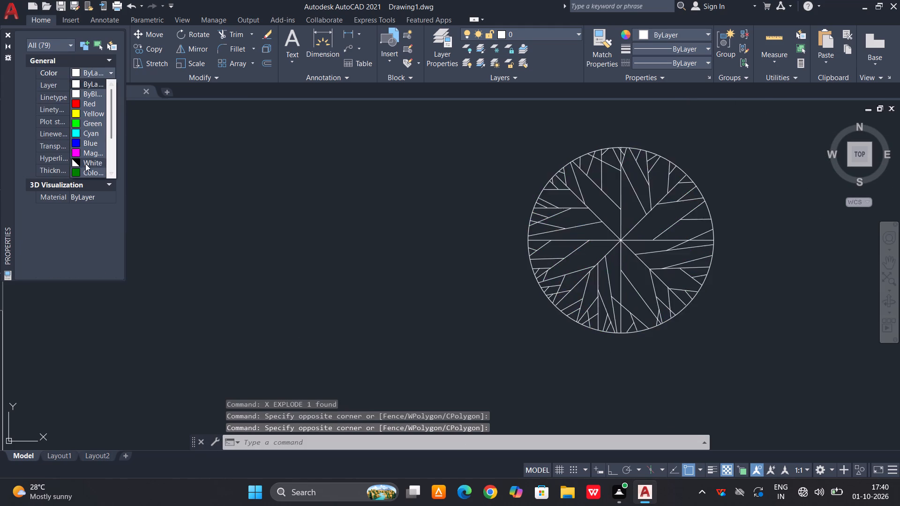
click(82, 125)
key(Escape)
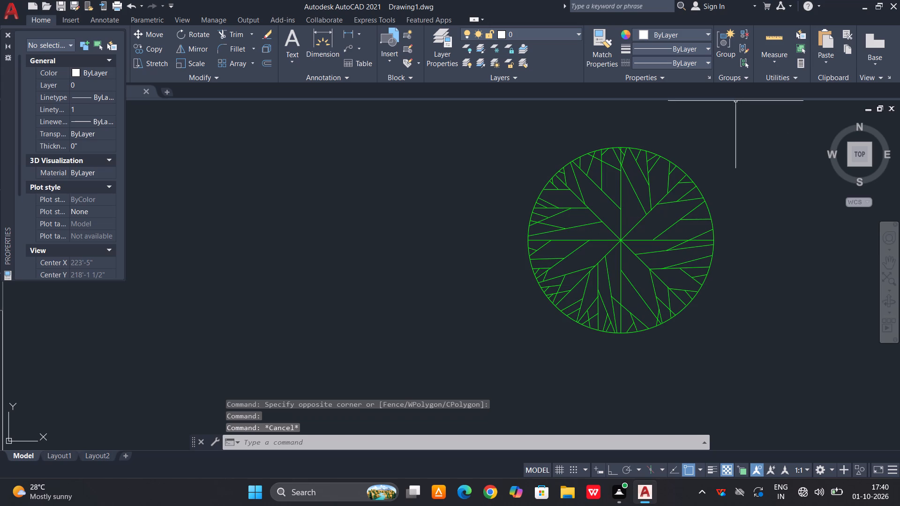
Group the green tree's objects into a block named t2.
drag(737, 98, 679, 172)
click(745, 132)
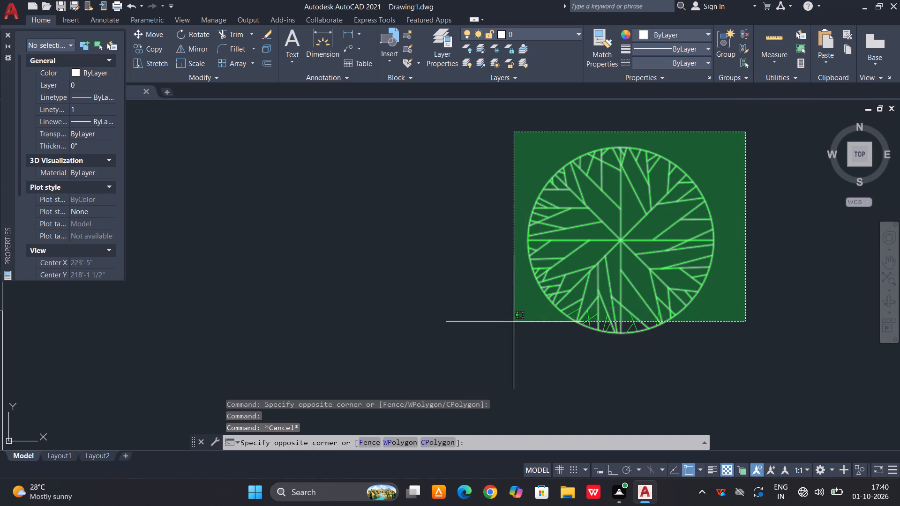
click(491, 358)
text(b t)
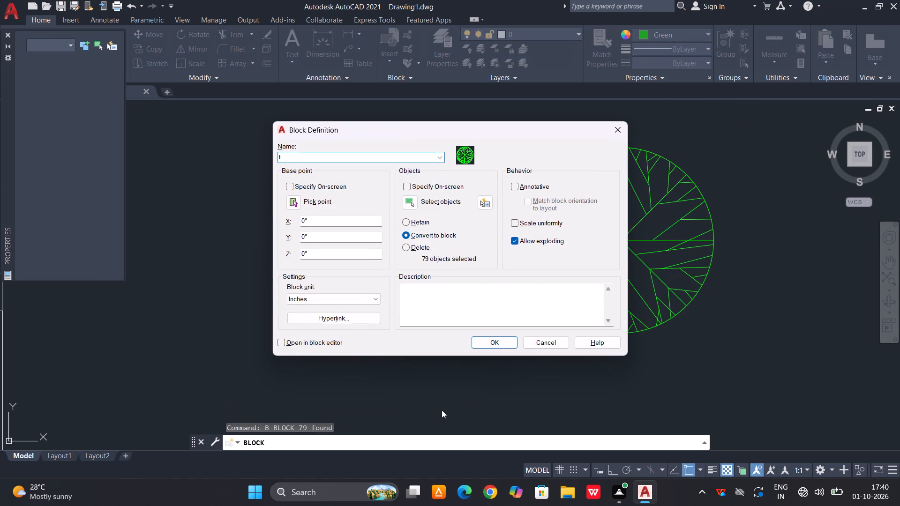
key(2)
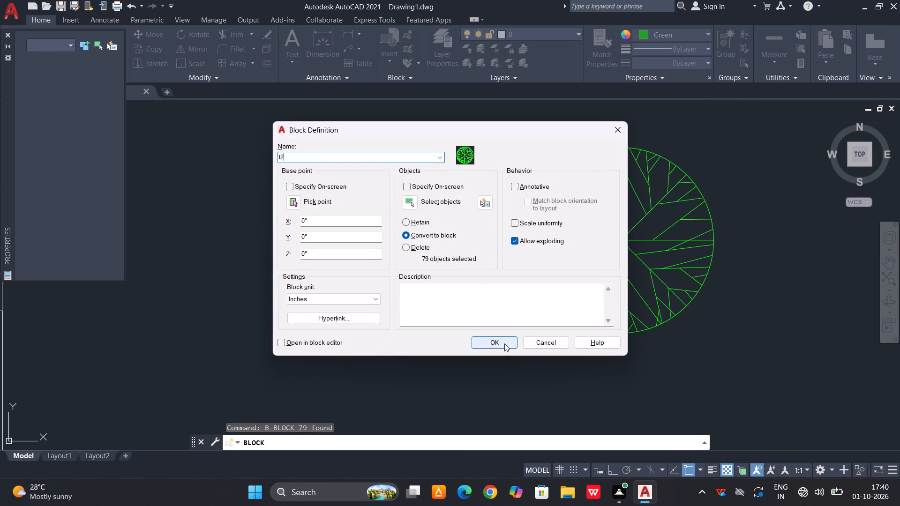
click(504, 343)
Scale the t2 tree block down to about 0.3 around its centre.
scroll(572, 331, down, 1)
scroll(616, 276, down, 3)
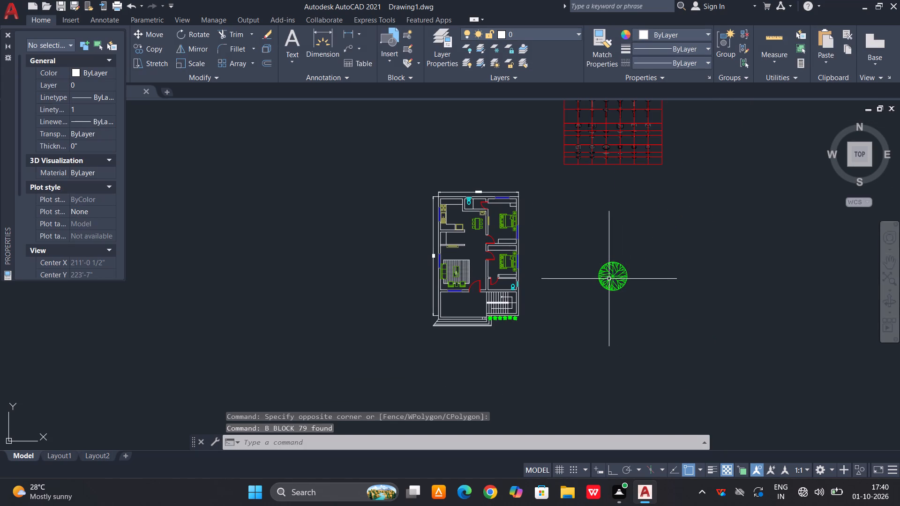
click(612, 277)
text(sc)
key(space)
scroll(612, 282, up, 1)
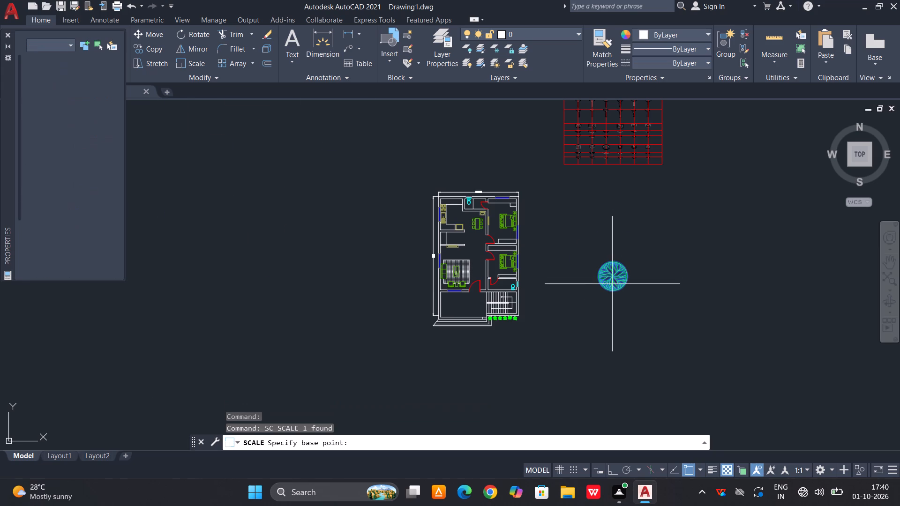
scroll(612, 282, up, 2)
click(609, 264)
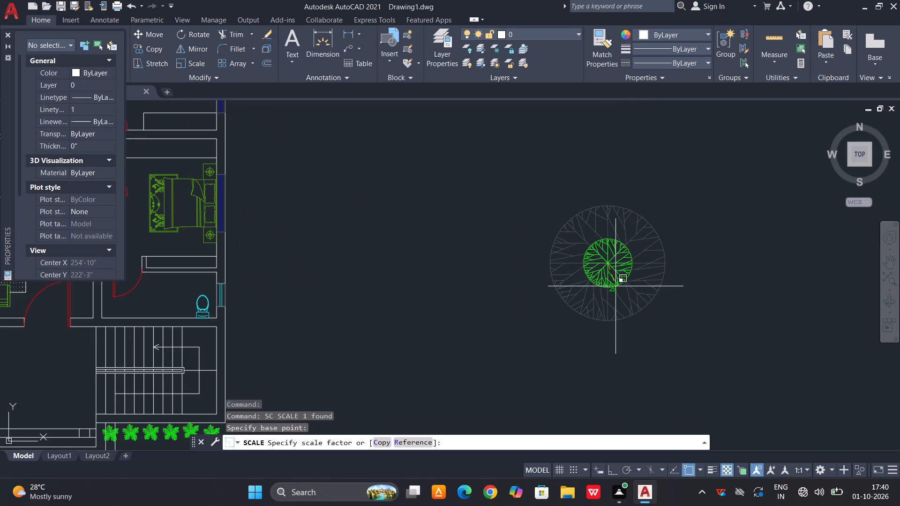
click(615, 279)
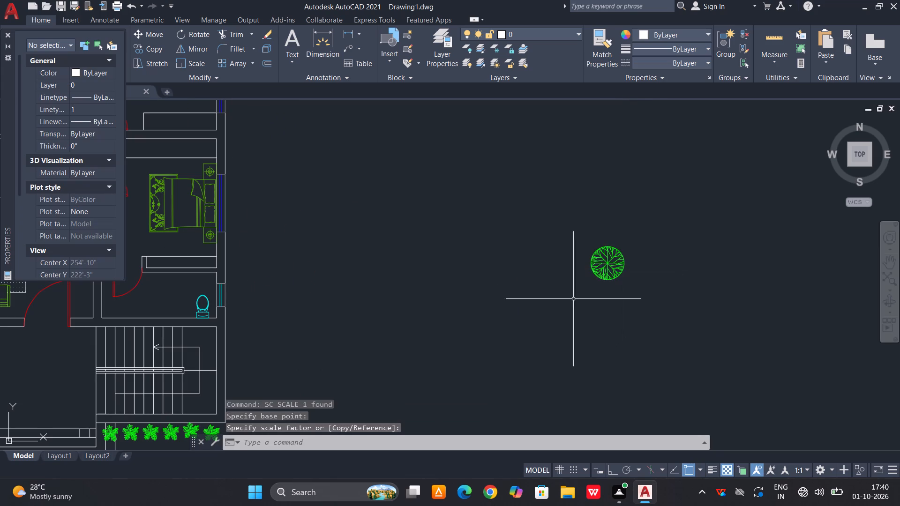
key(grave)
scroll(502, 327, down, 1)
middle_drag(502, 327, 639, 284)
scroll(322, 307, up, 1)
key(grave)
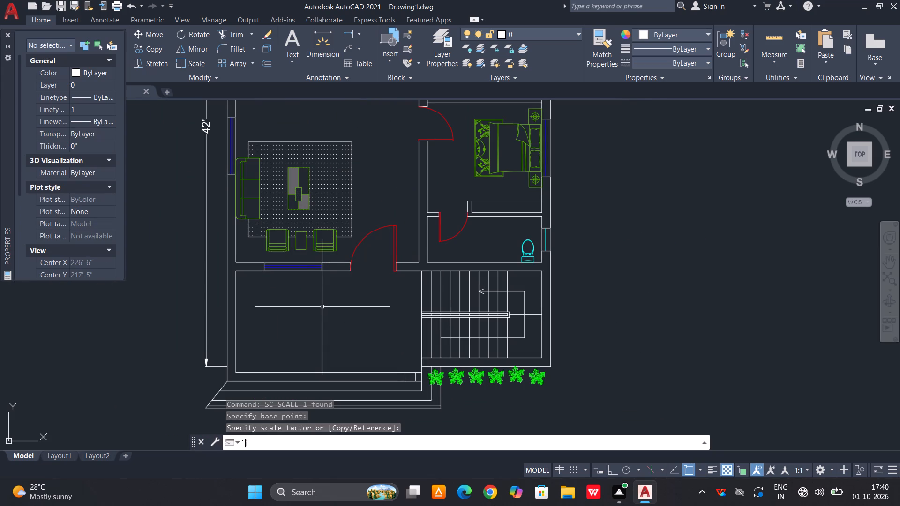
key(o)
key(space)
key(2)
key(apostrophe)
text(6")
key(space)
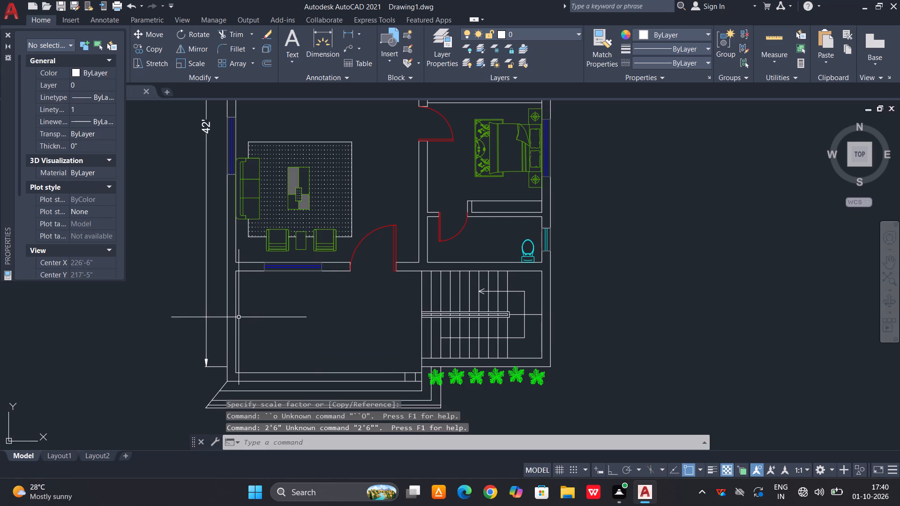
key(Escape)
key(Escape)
Offset the inner face line of the front porch's left wall 2'6" into the porch to form a planting strip.
key(o)
key(space)
text(2)
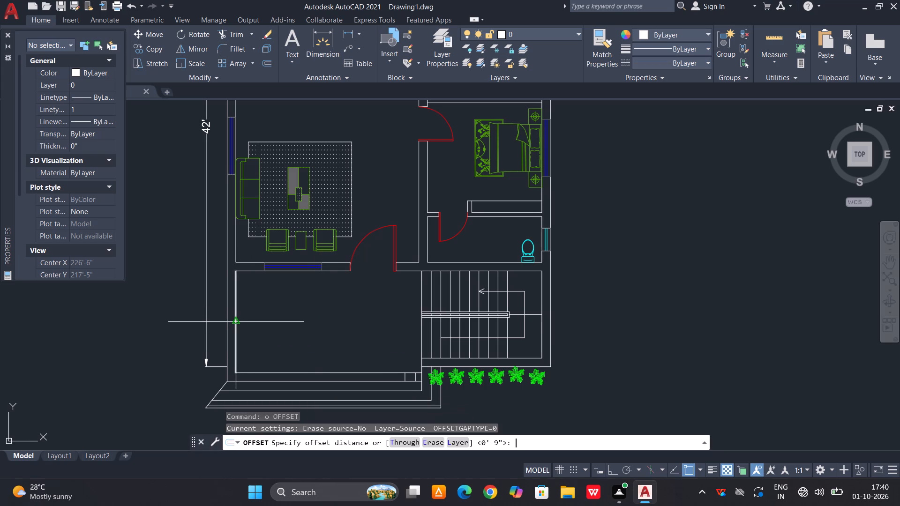
key(apostrophe)
text(6")
key(space)
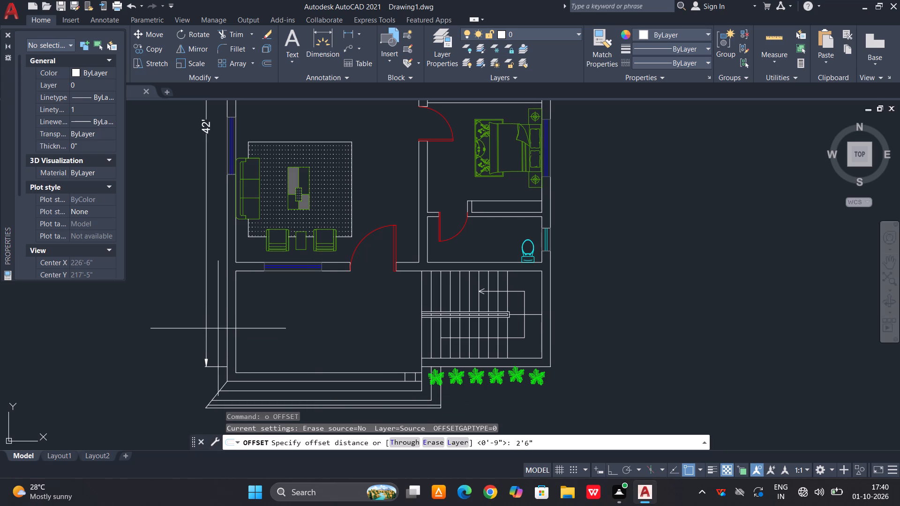
click(236, 318)
click(260, 324)
scroll(259, 305, down, 1)
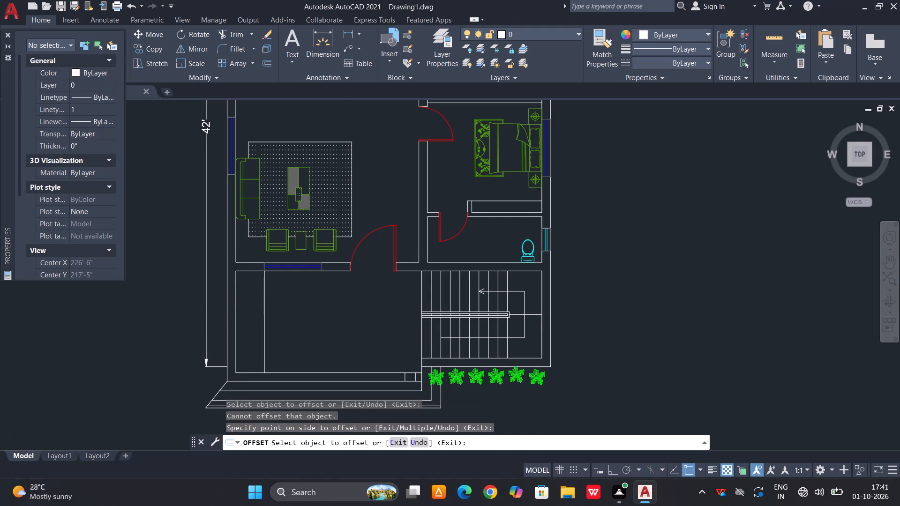
key(Escape)
Move the t2 tree block into the upper end of the porch's planting strip.
click(679, 245)
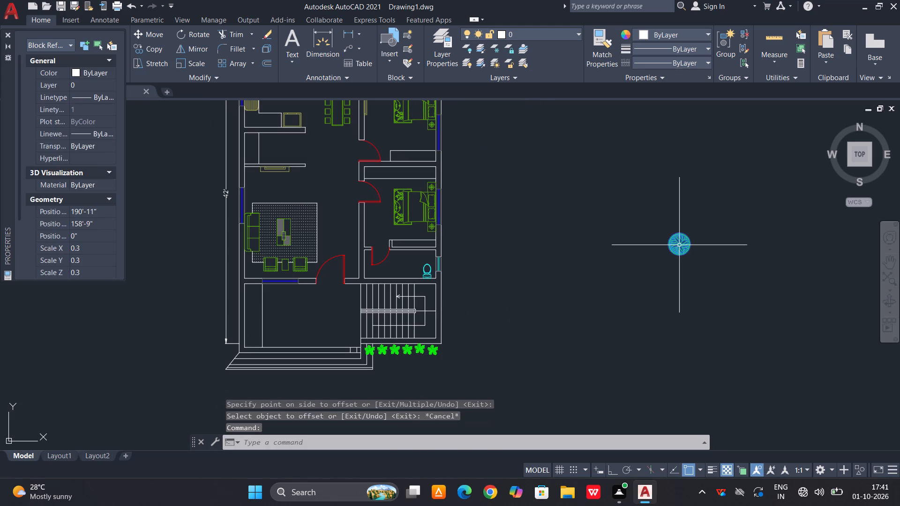
key(m)
key(space)
click(682, 242)
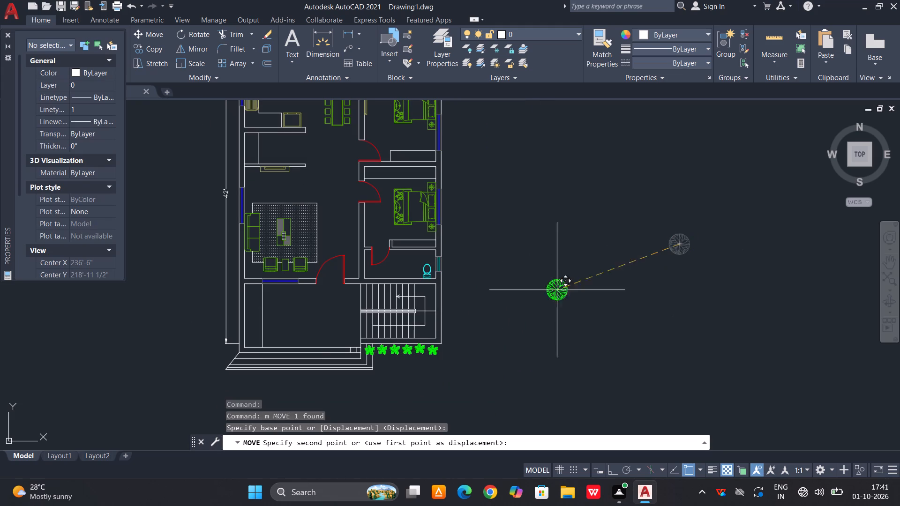
scroll(271, 305, up, 2)
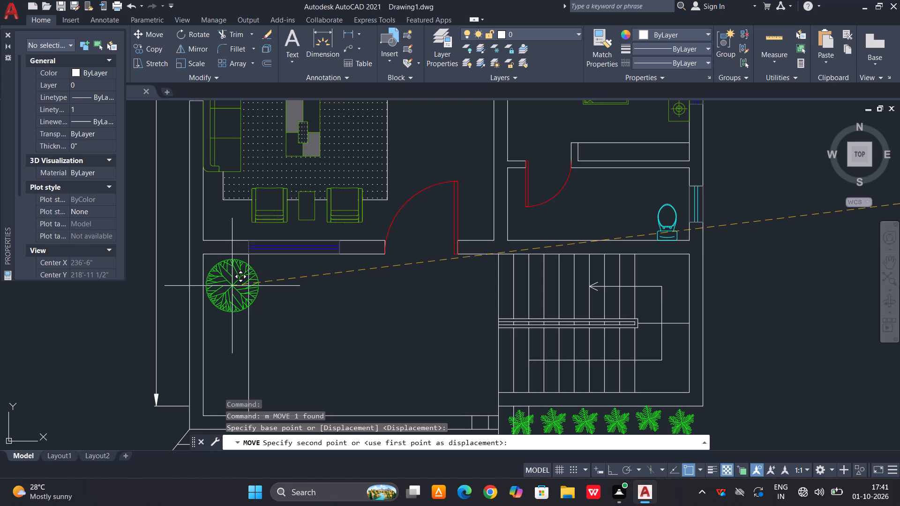
click(232, 283)
scroll(367, 304, down, 1)
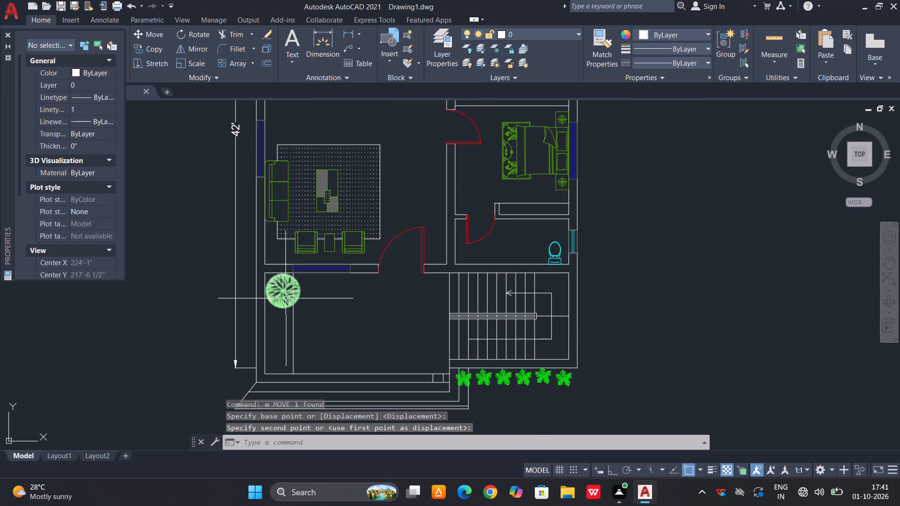
middle_drag(288, 308, 315, 309)
key(Escape)
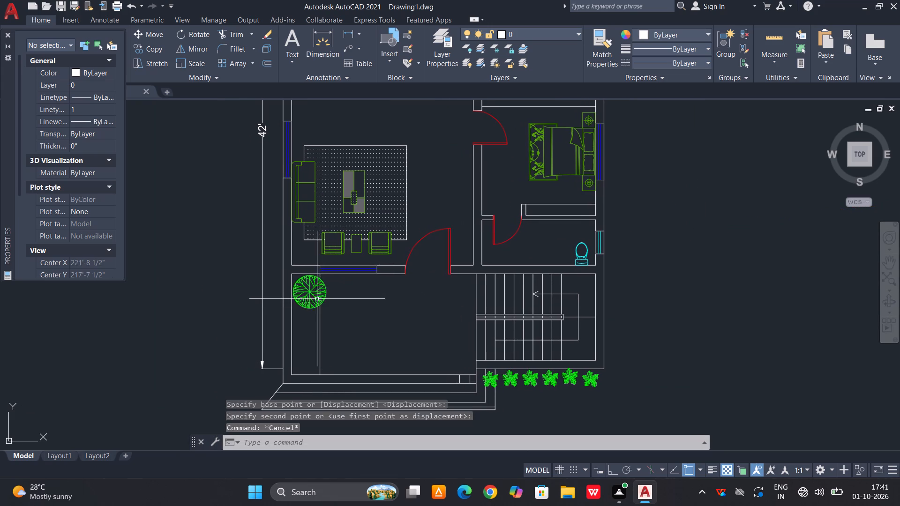
Reduce the tree block in the planting strip to a block scale of about 0.2 around its centre.
click(311, 294)
text(sc)
key(space)
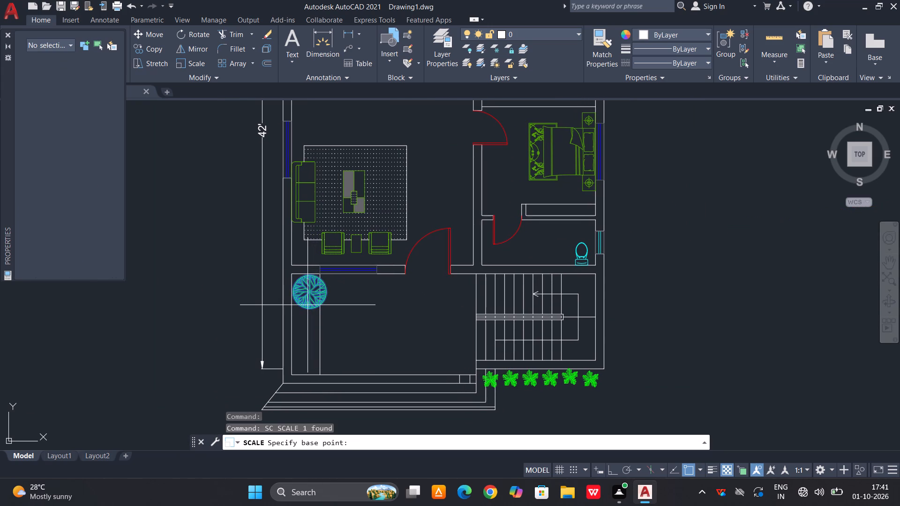
click(308, 289)
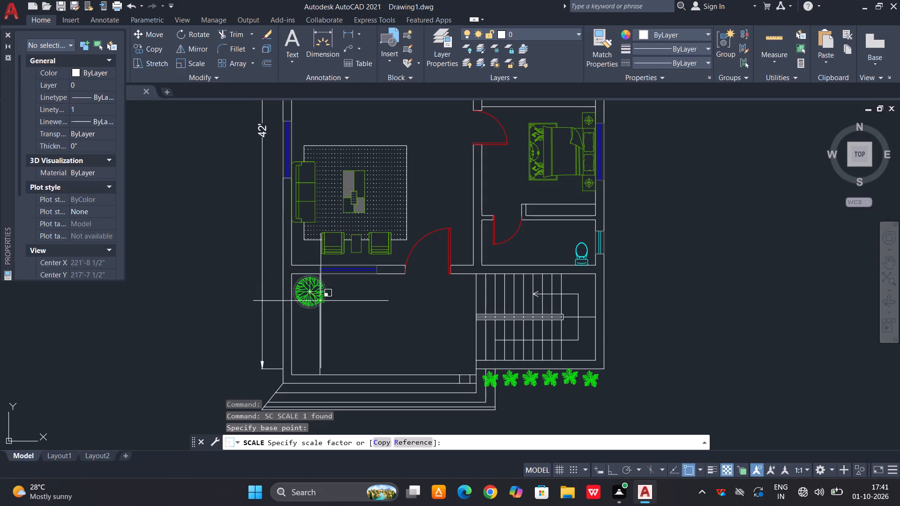
click(321, 301)
Copy the tree block three times down the planting strip to make a column of four trees.
scroll(304, 293, up, 1)
click(308, 285)
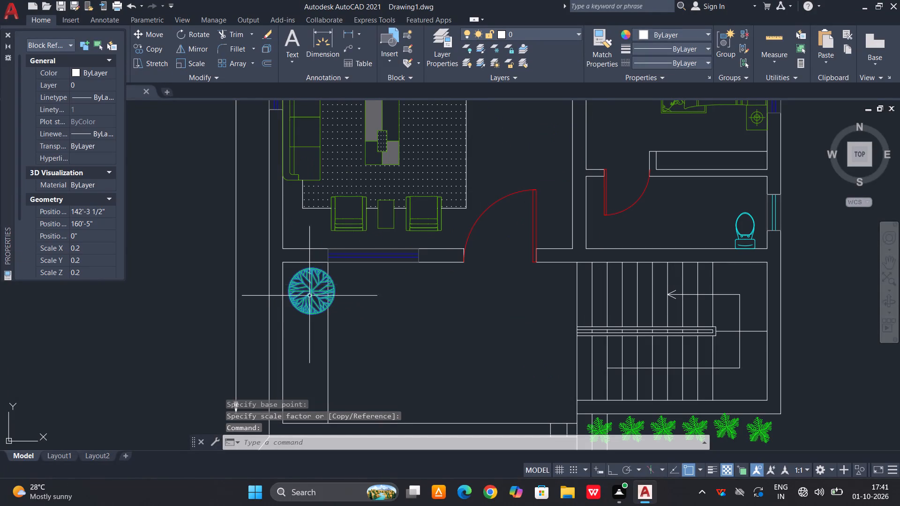
key(c)
key(o)
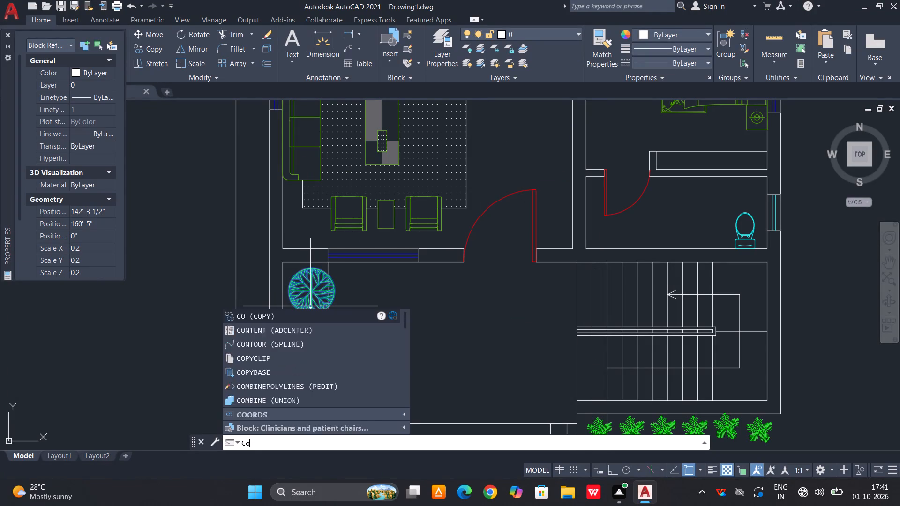
key(space)
click(311, 290)
scroll(314, 317, down, 2)
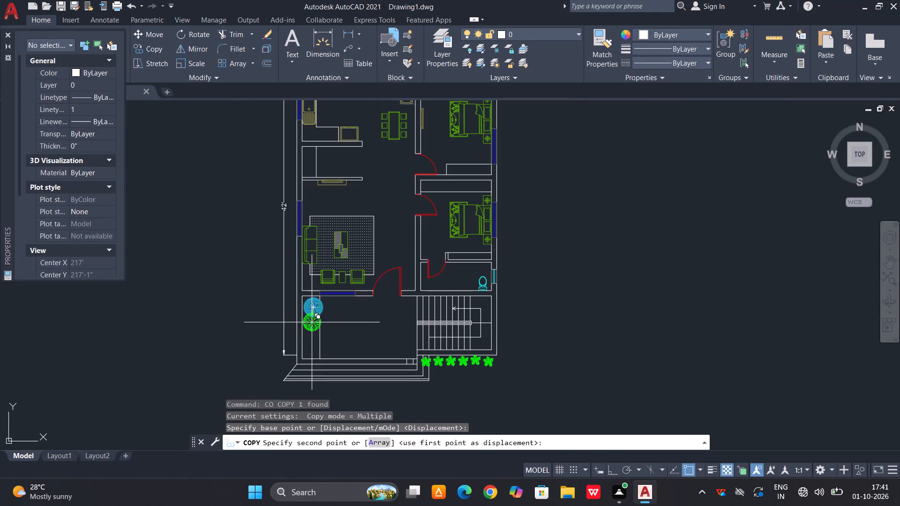
click(312, 325)
scroll(310, 340, up, 2)
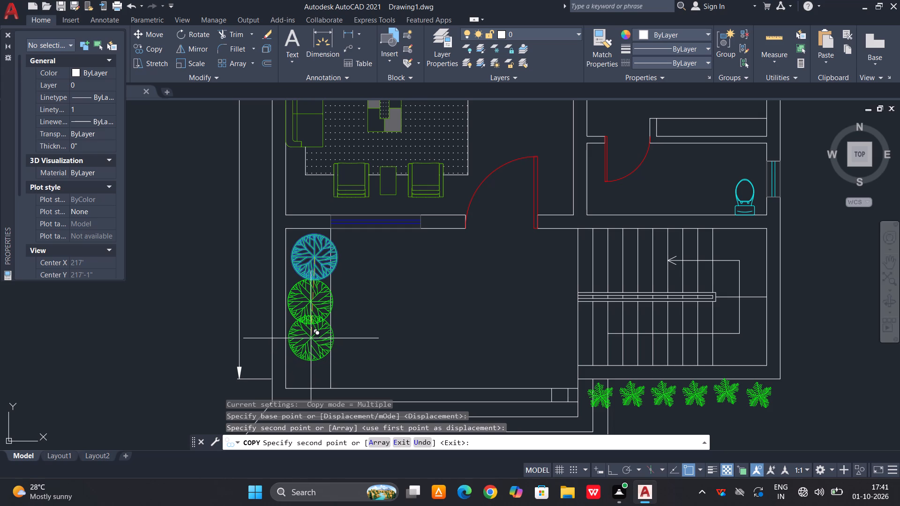
click(311, 338)
scroll(311, 378, down, 1)
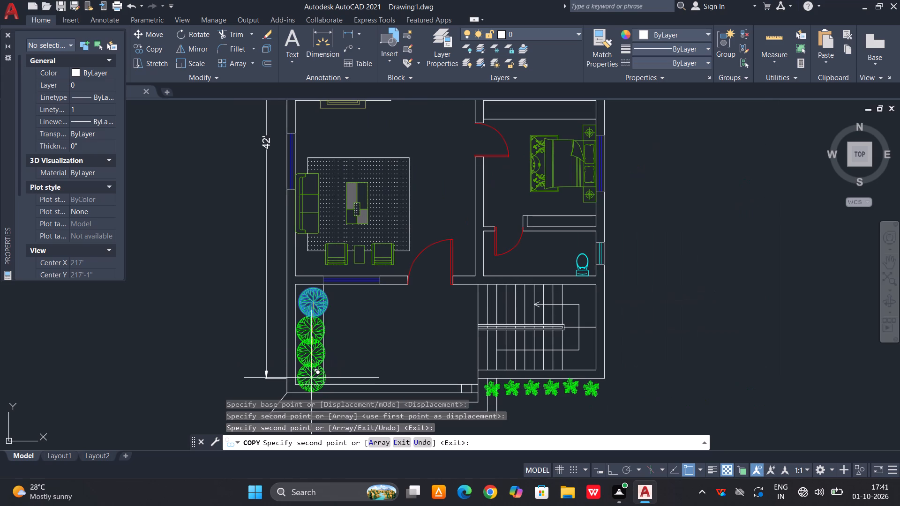
click(311, 380)
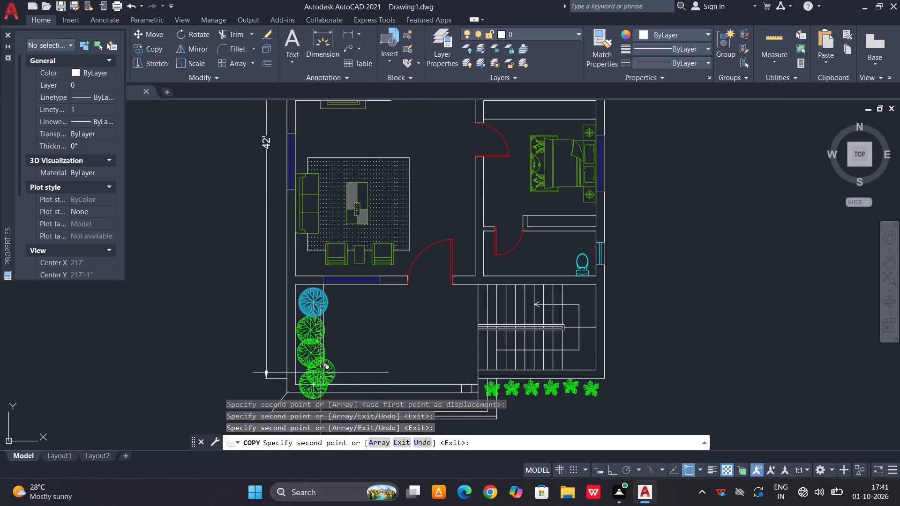
key(Escape)
Move the lowest tree in the planting strip slightly up and left against the tree above it.
scroll(313, 375, up, 2)
click(313, 375)
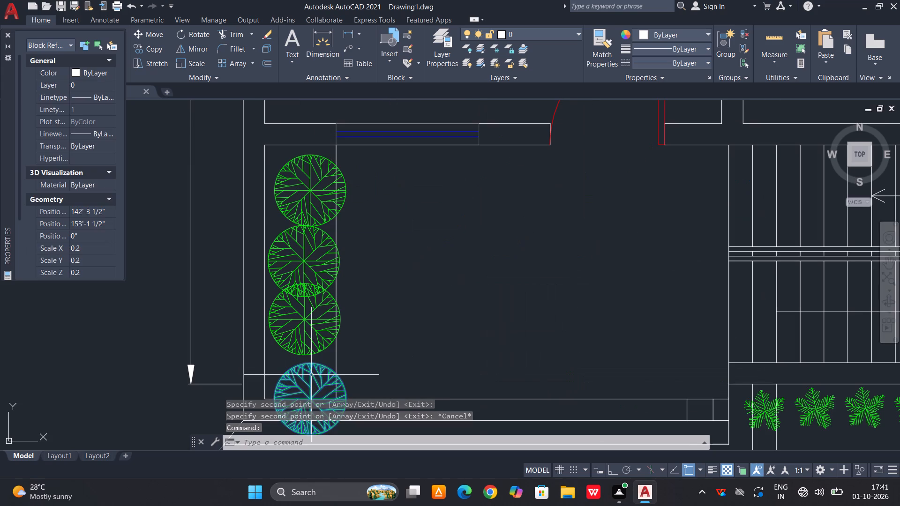
text(m)
key(space)
click(311, 375)
click(307, 365)
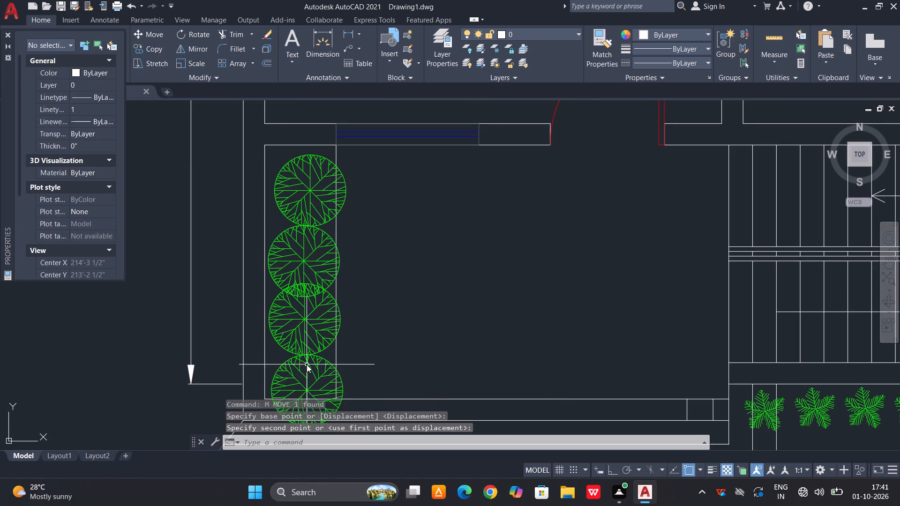
Move the uppermost tree slightly up and left, against the house wall and centred within the planting strip.
click(311, 187)
text(m)
key(space)
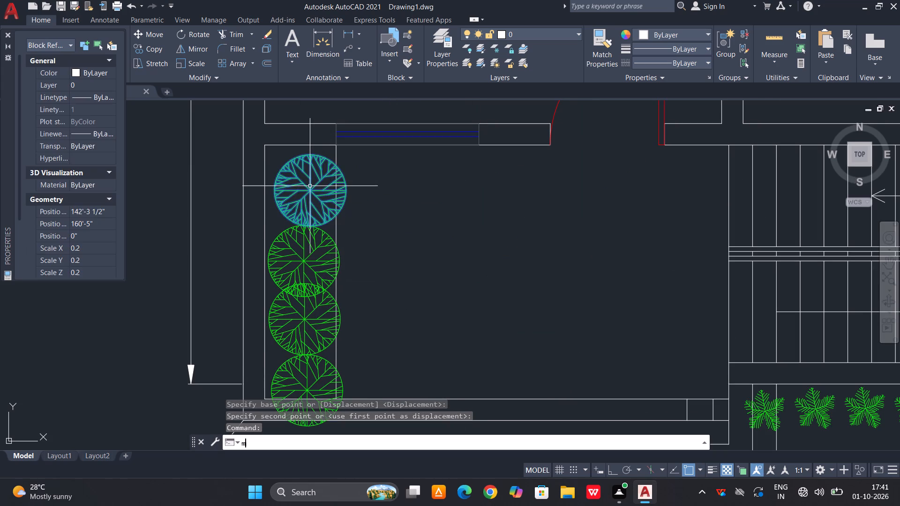
click(310, 186)
click(304, 184)
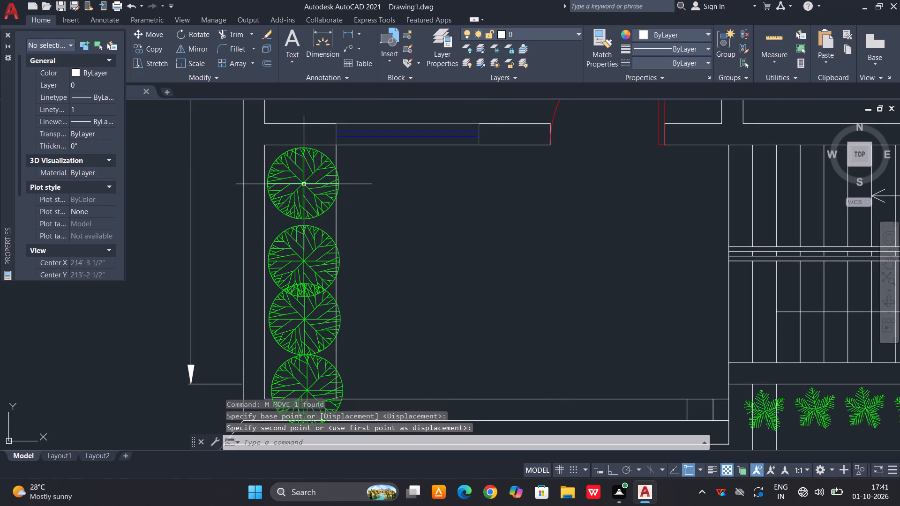
Move the second tree in the planting strip slightly up so it sits against the uppermost tree.
click(301, 246)
text(m)
key(space)
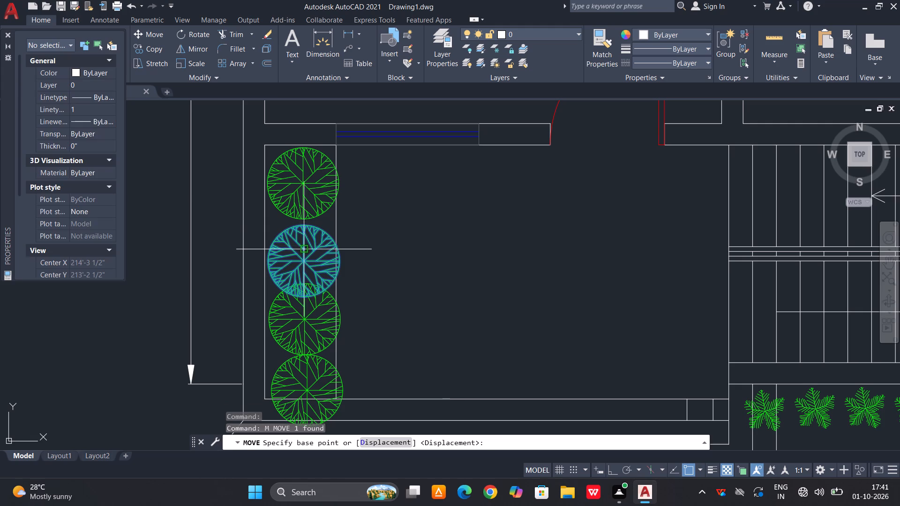
click(298, 258)
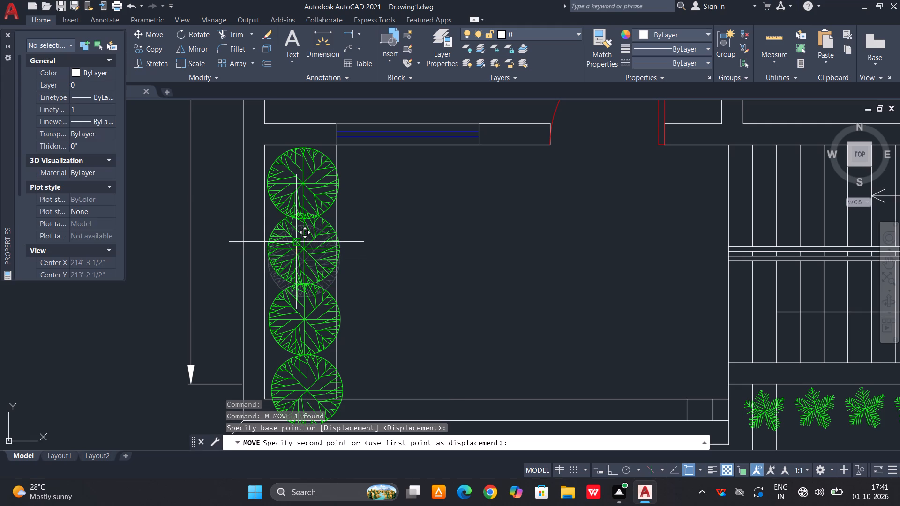
click(298, 245)
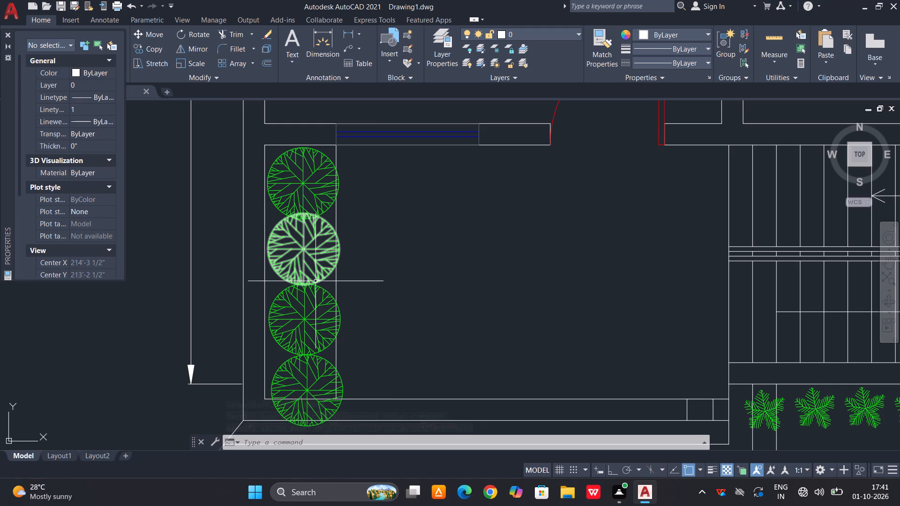
key(Escape)
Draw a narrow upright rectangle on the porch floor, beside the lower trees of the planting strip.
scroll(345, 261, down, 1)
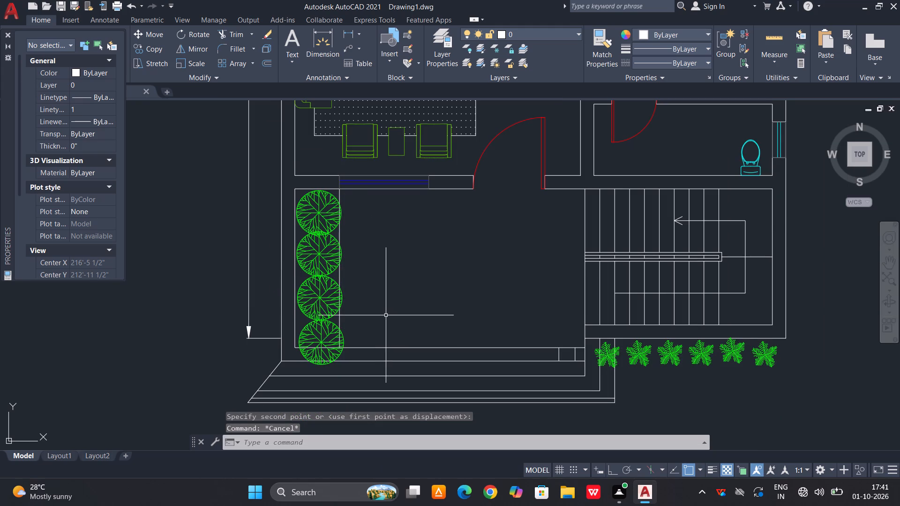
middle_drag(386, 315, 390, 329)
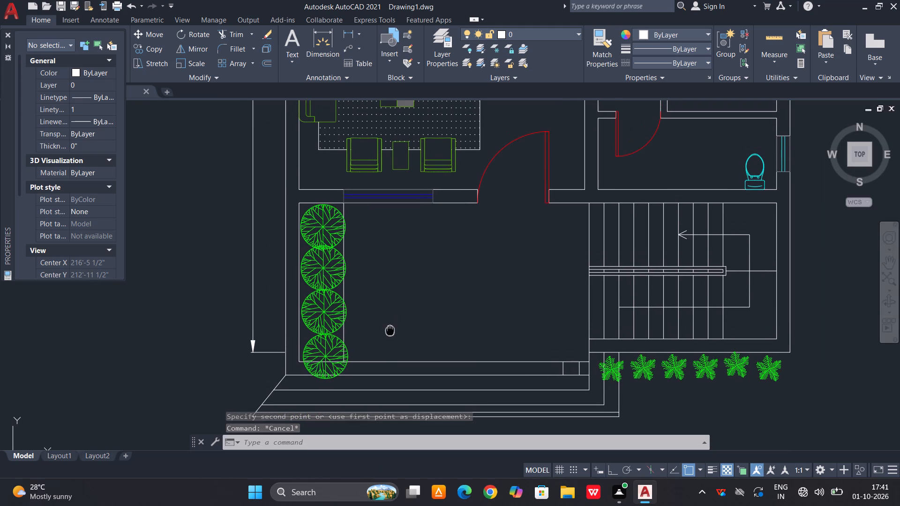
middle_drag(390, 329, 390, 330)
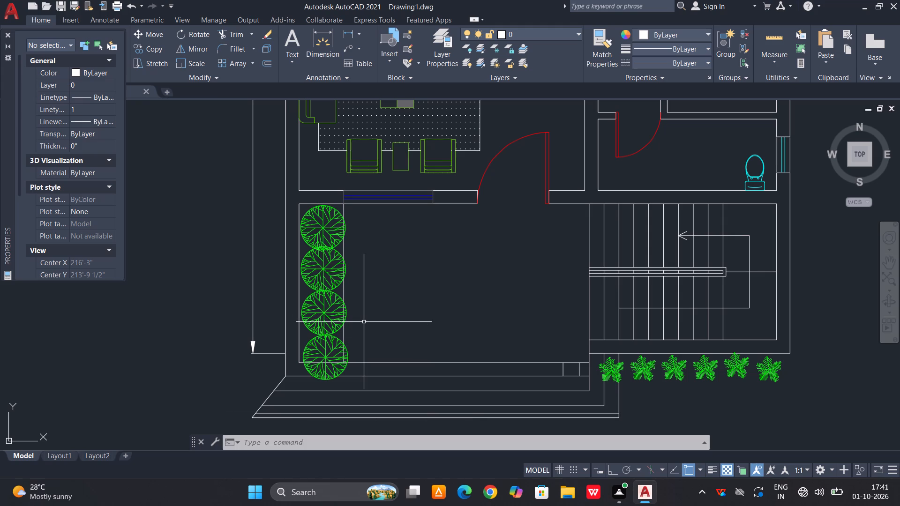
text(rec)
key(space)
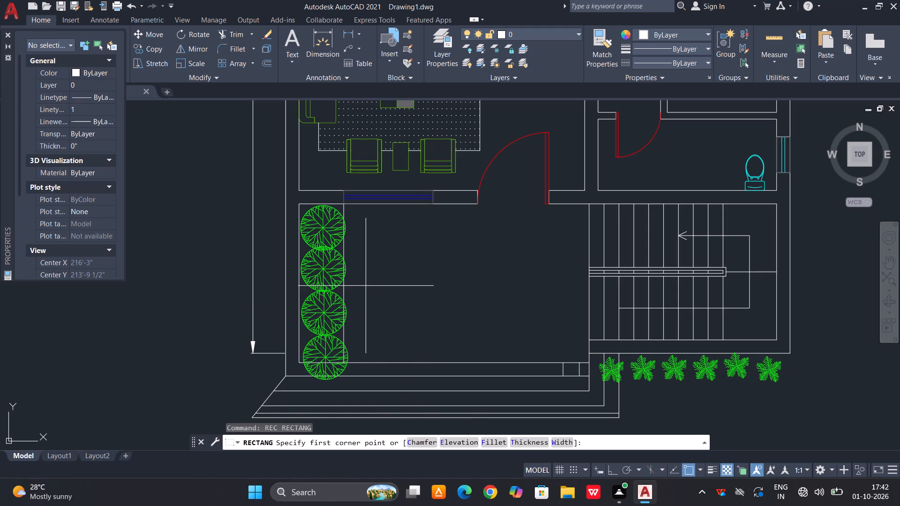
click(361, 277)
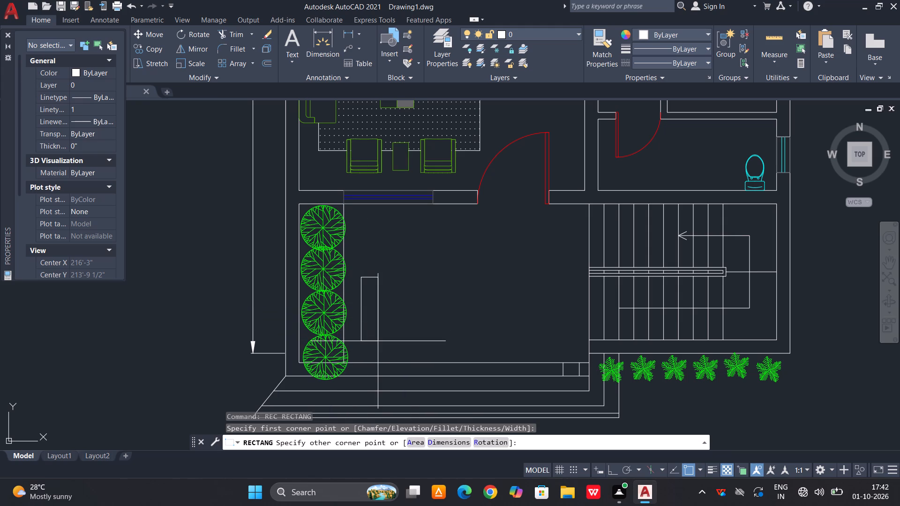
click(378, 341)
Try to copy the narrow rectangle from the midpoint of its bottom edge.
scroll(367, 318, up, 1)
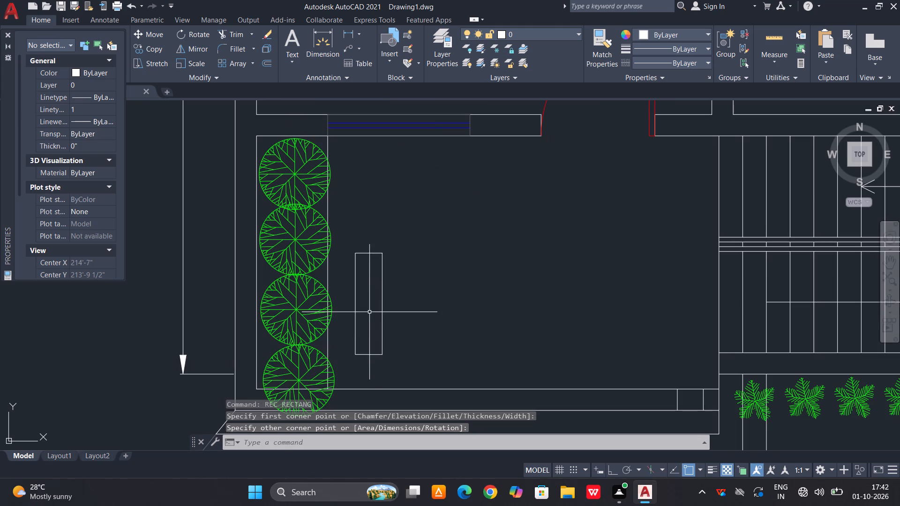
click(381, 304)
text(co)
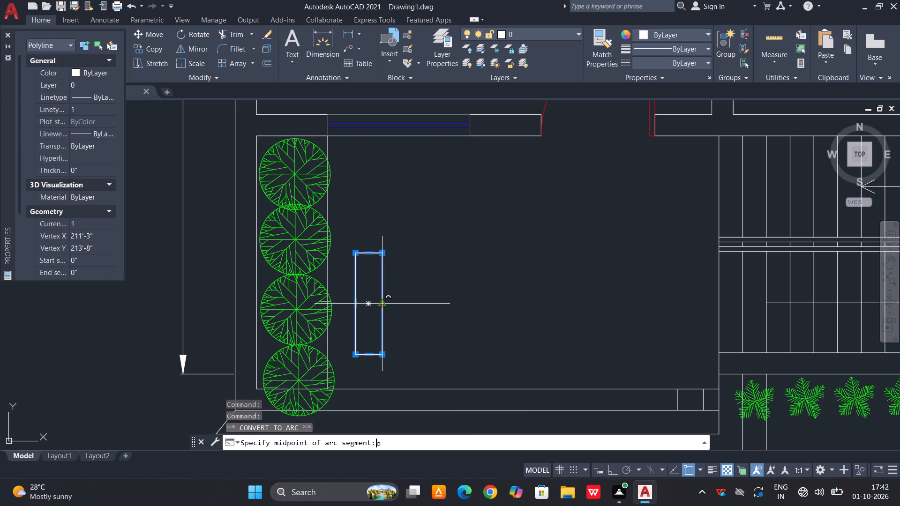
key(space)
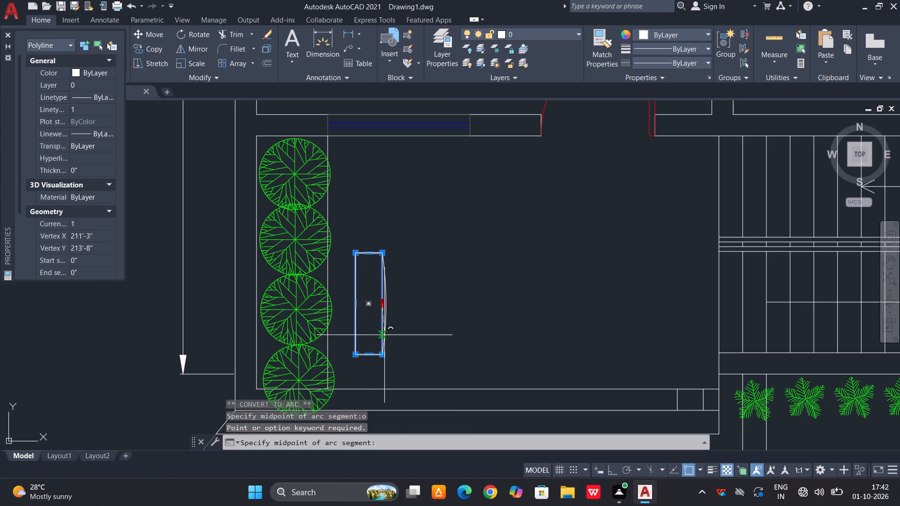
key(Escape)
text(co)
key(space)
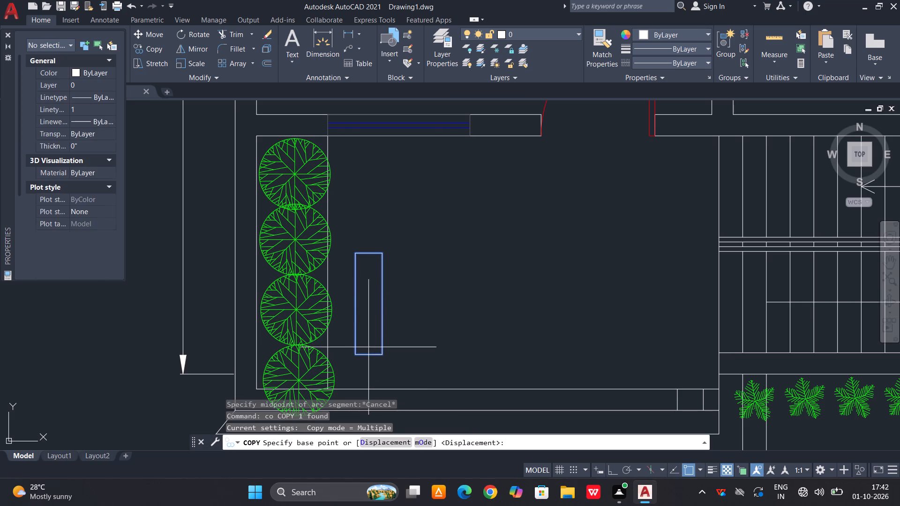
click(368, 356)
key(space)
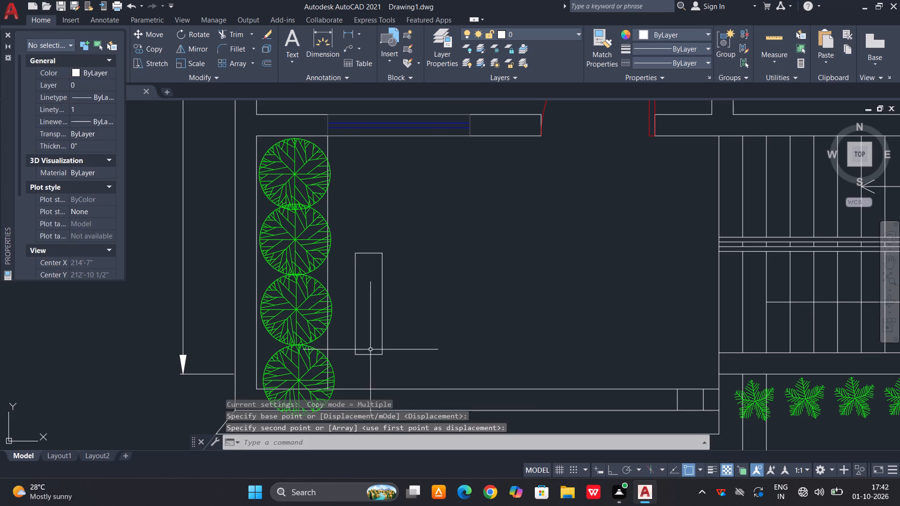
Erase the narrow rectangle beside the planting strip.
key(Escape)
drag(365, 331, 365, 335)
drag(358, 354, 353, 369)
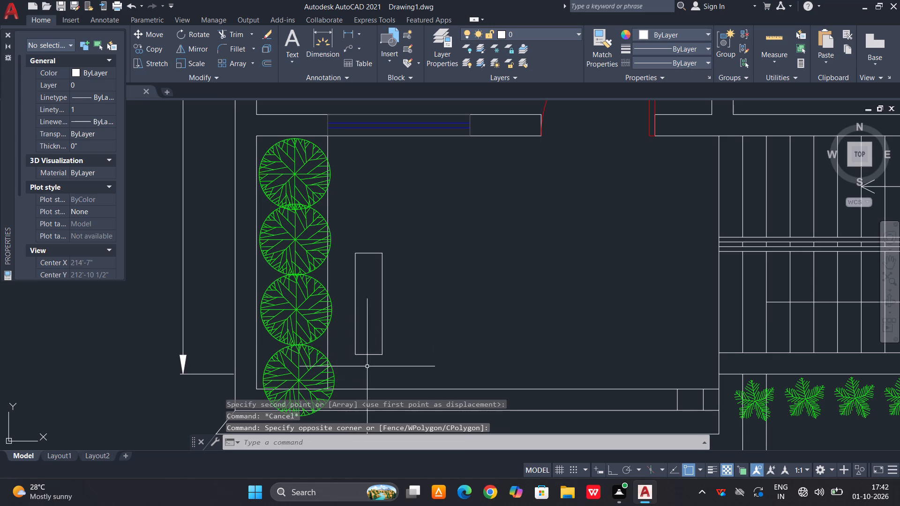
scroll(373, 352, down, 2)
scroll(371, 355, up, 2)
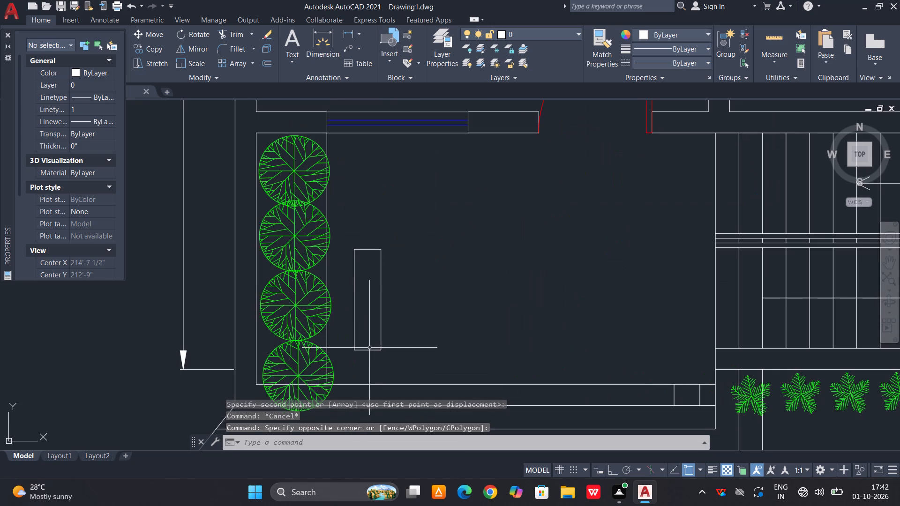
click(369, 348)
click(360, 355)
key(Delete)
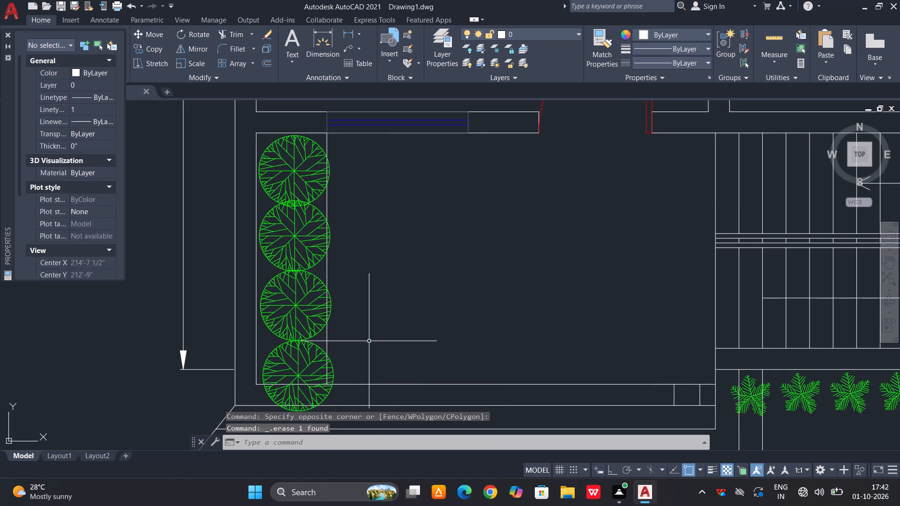
Draw a smaller narrow upright rectangle, about 148 sq. in. in area, on the porch floor beside the third tree.
key(Escape)
text(rec)
key(space)
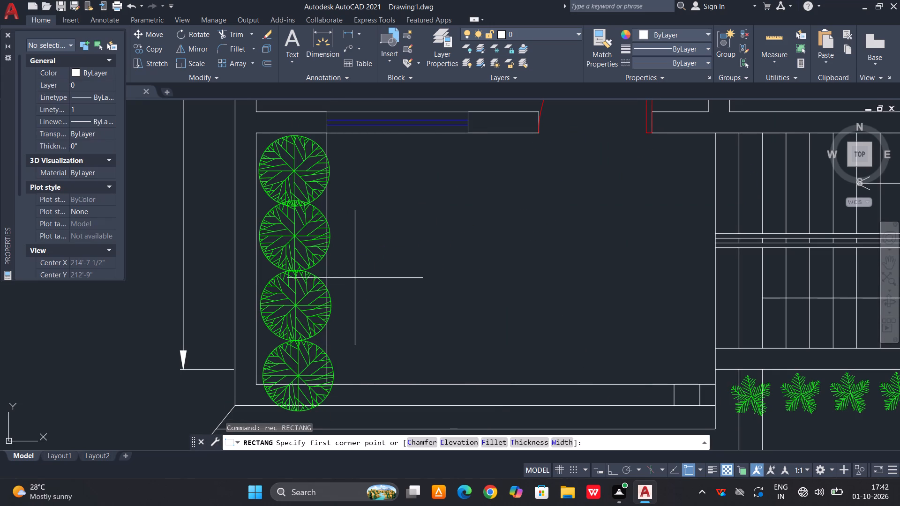
click(355, 265)
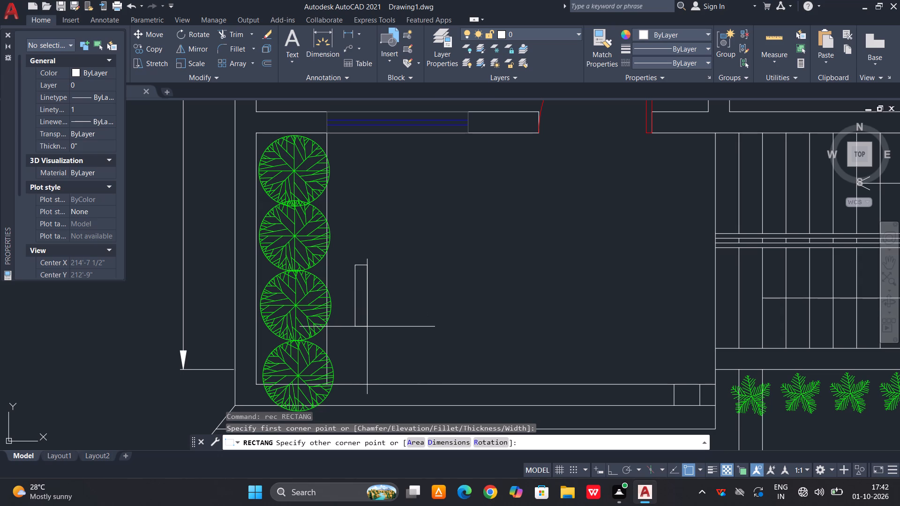
click(368, 328)
Copy the rectangle with Ortho on as a horizontal array of 10 items across the porch, spaced about 1'-1 1/2" apart.
scroll(357, 307, up, 2)
key(Escape)
click(397, 272)
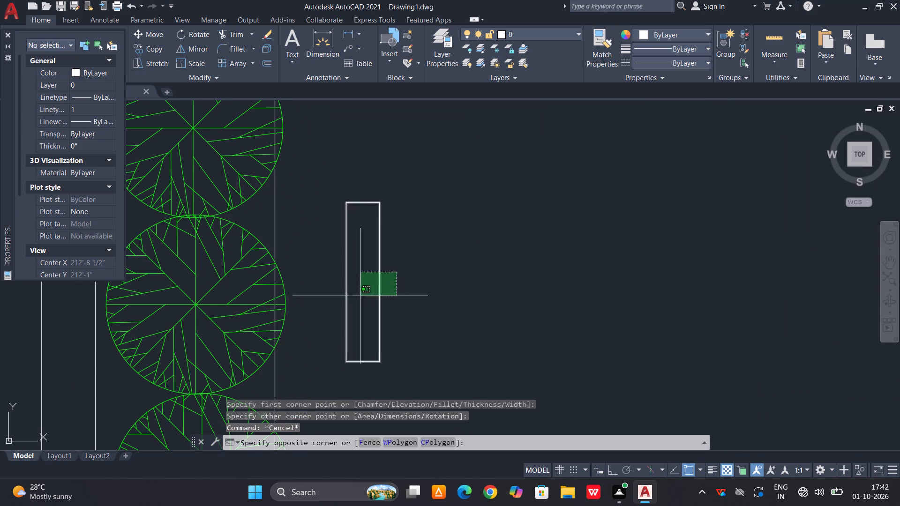
click(359, 297)
key(c)
key(o)
key(space)
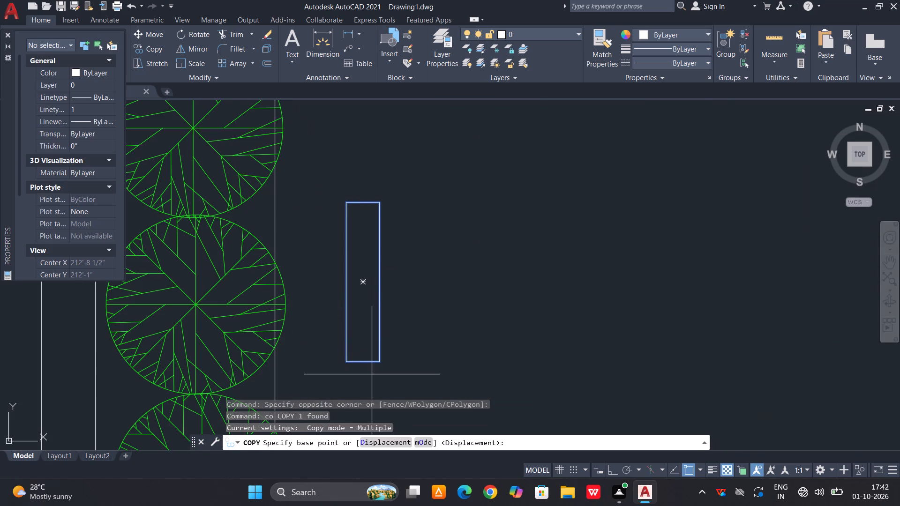
click(362, 365)
scroll(342, 350, down, 2)
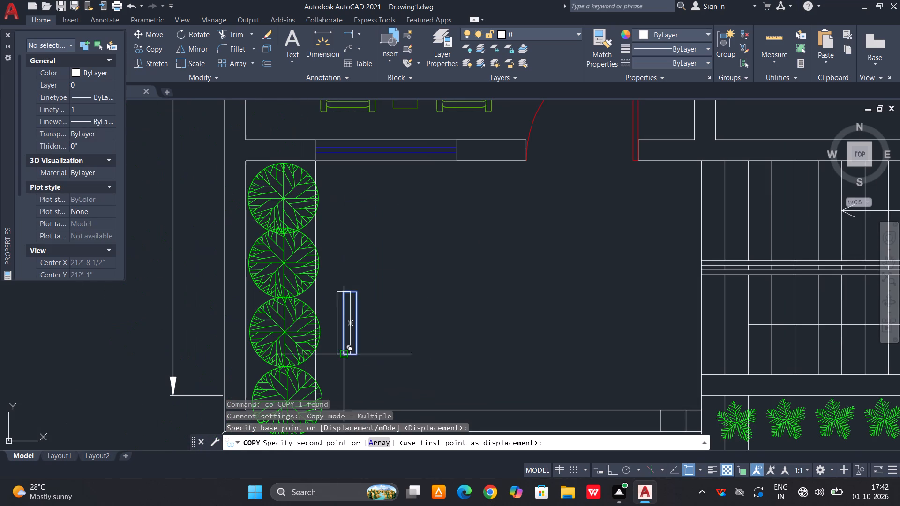
key(F8)
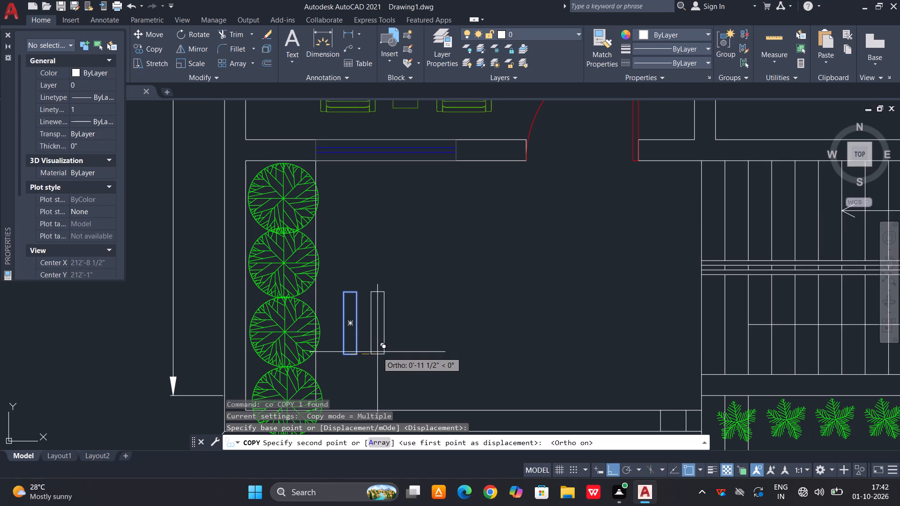
key(q)
key(BackSpace)
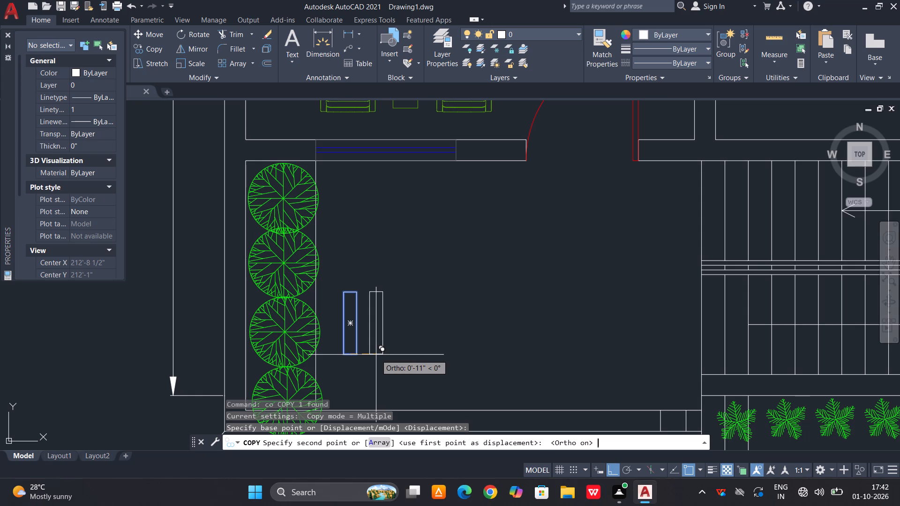
text(a)
key(space)
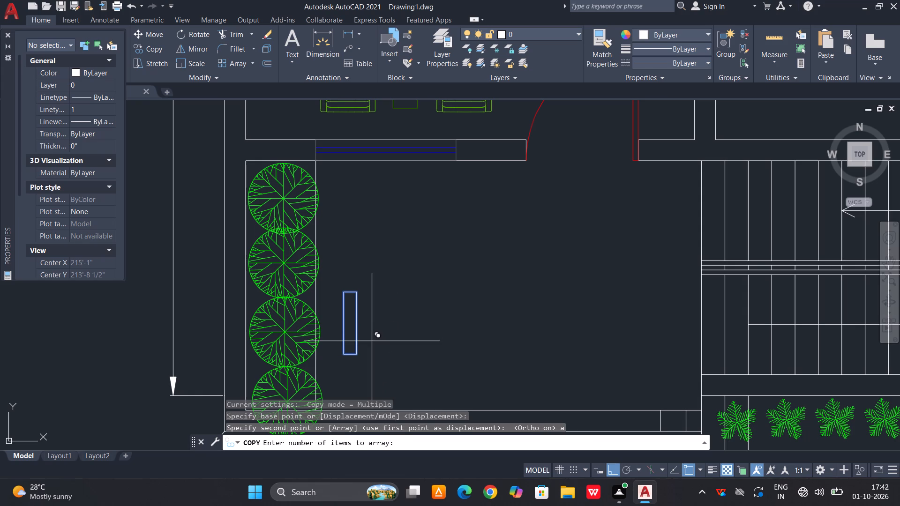
text(10)
key(space)
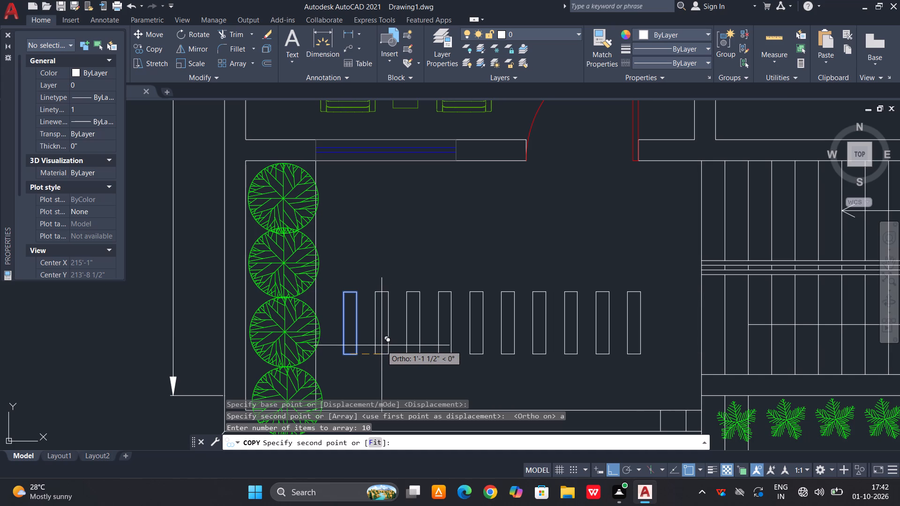
click(382, 345)
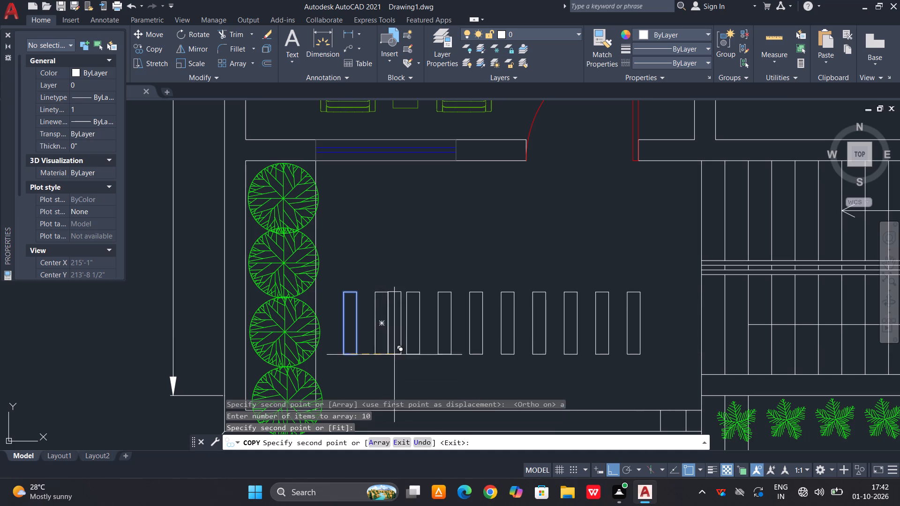
key(space)
Move every second rectangle of the row, five in all starting with the second, straight up about 1 foot to stagger them.
scroll(374, 356, up, 1)
click(405, 296)
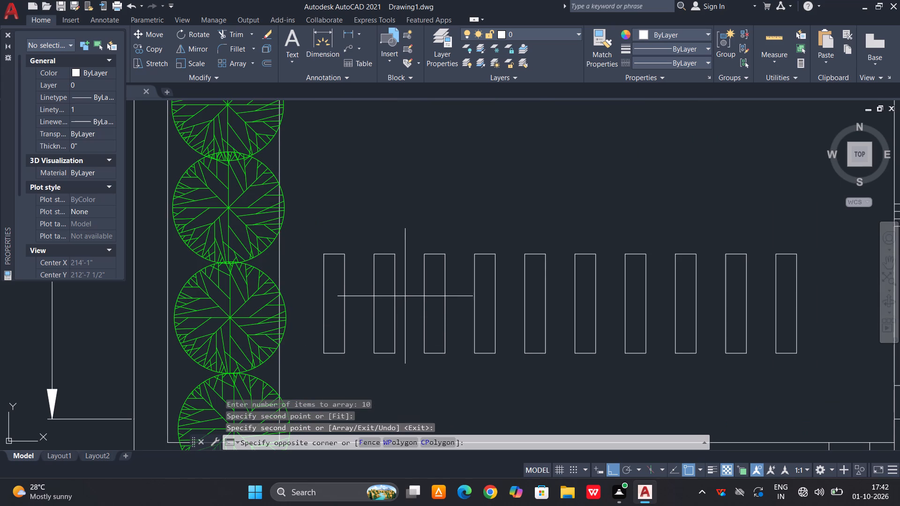
click(364, 316)
click(501, 295)
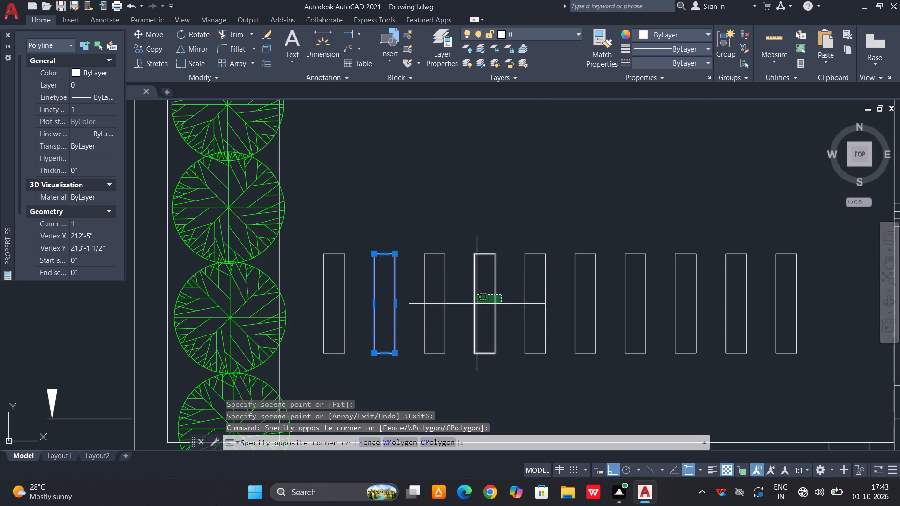
click(476, 304)
click(595, 297)
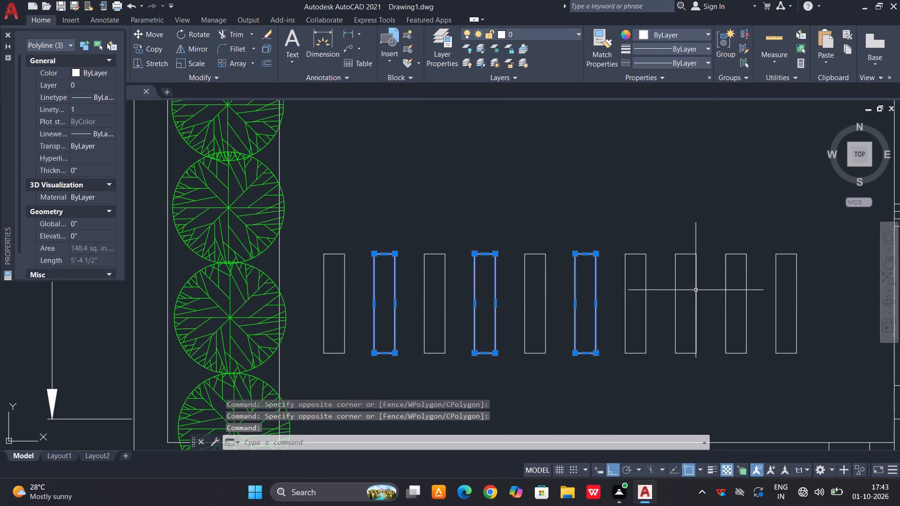
drag(696, 290, 691, 290)
click(803, 268)
click(773, 281)
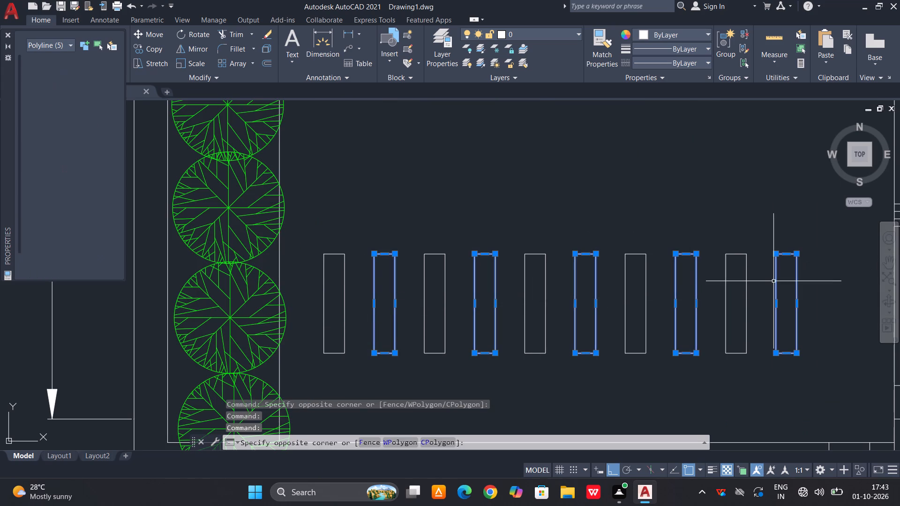
key(m)
key(space)
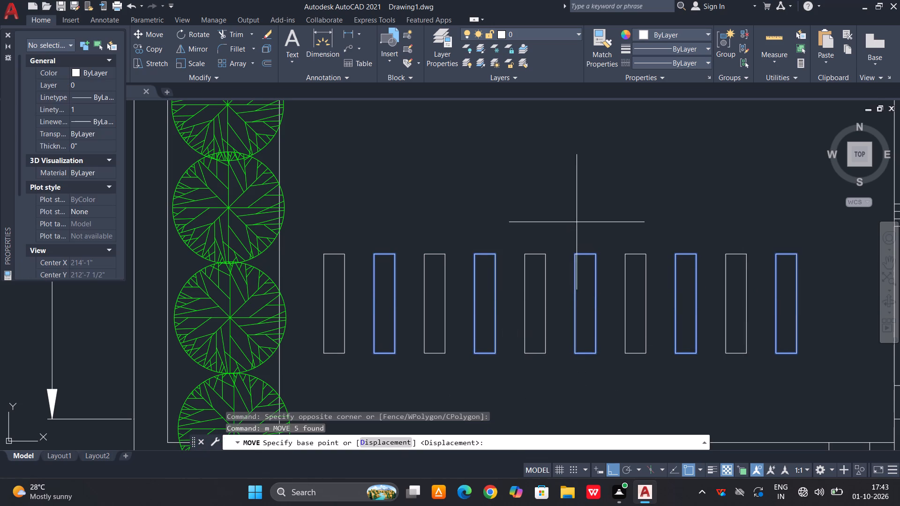
click(580, 253)
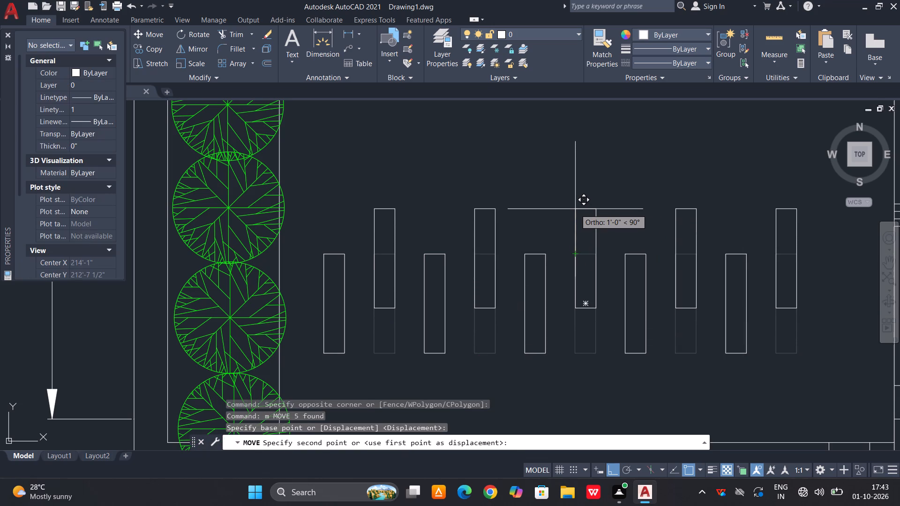
click(575, 212)
scroll(523, 272, down, 3)
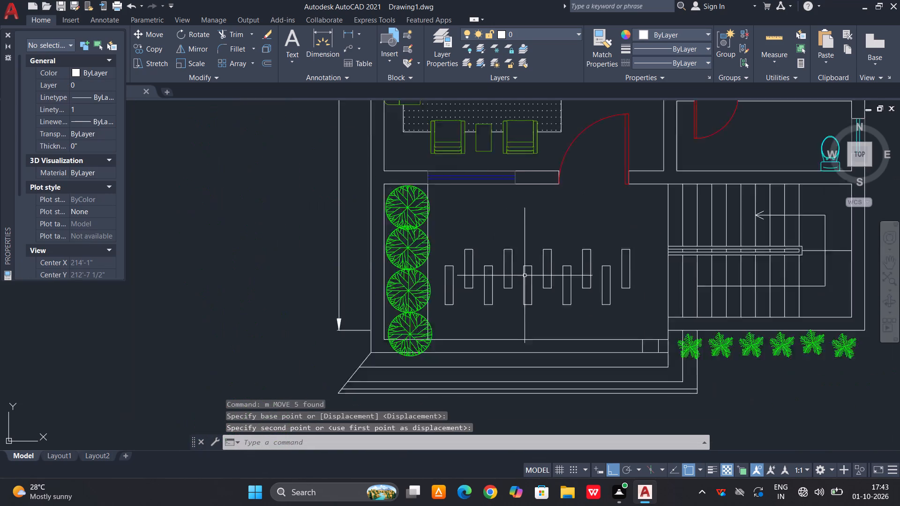
Review the furnished floor plan from the staggered porch rectangles up to the kitchen and bedrooms.
scroll(556, 287, up, 2)
key(Escape)
scroll(472, 298, down, 1)
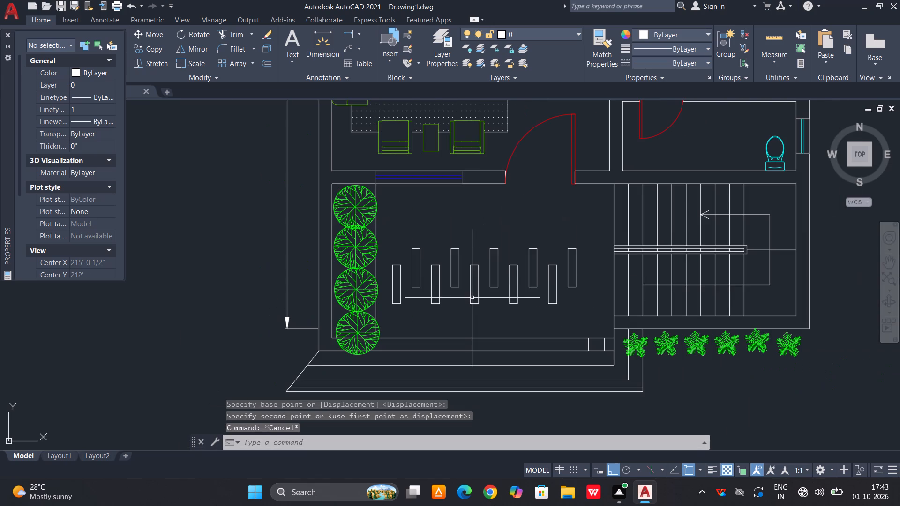
middle_drag(472, 301, 424, 357)
scroll(485, 283, down, 1)
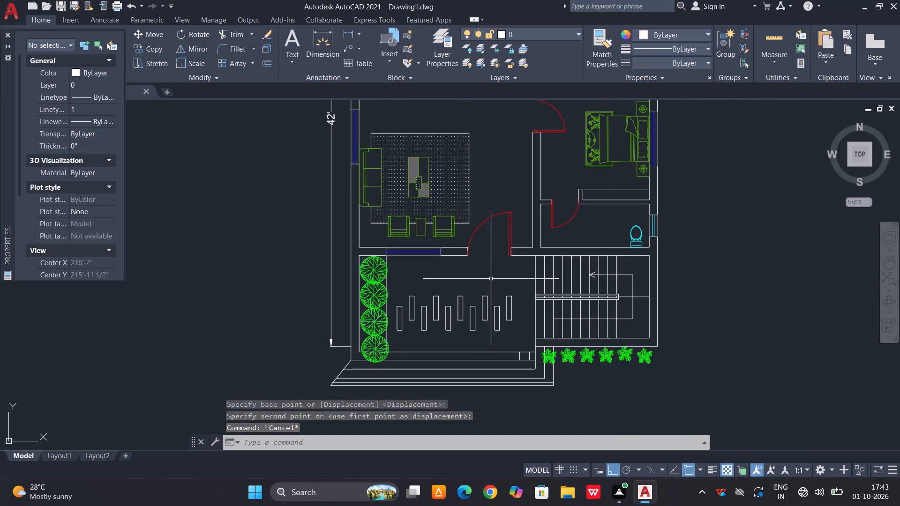
scroll(495, 294, down, 1)
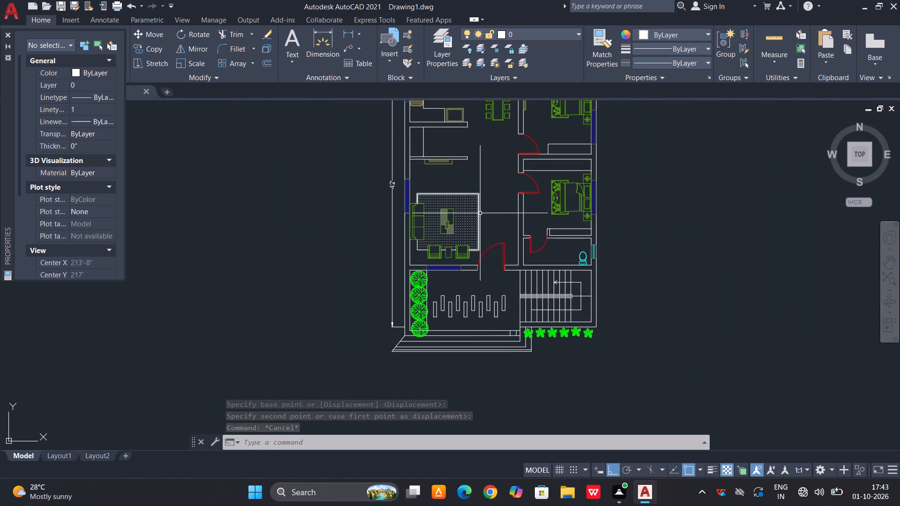
middle_drag(480, 212, 479, 306)
middle_drag(466, 246, 471, 285)
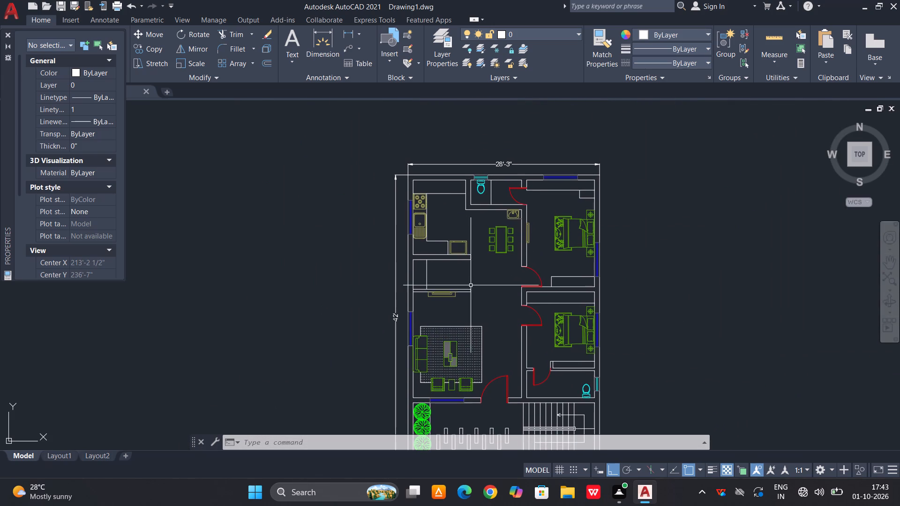
scroll(510, 226, down, 1)
scroll(498, 367, up, 2)
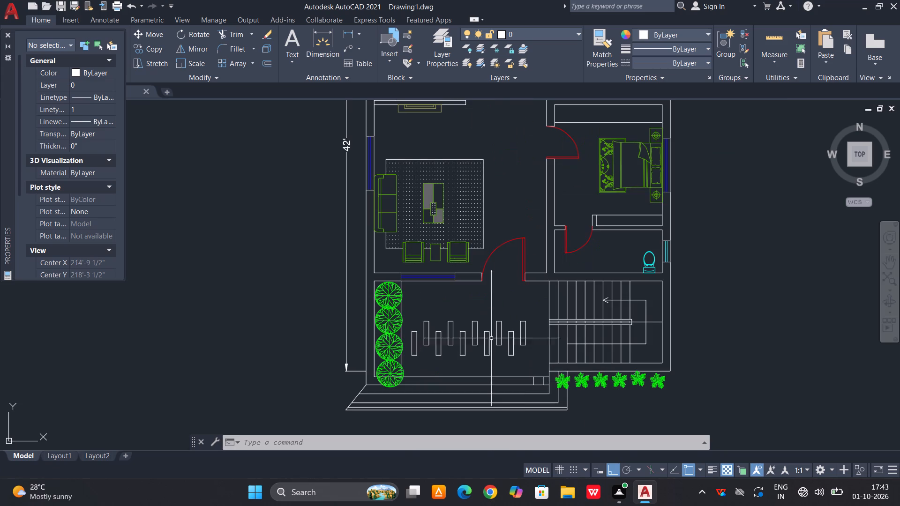
middle_drag(489, 287, 478, 356)
middle_drag(495, 235, 471, 305)
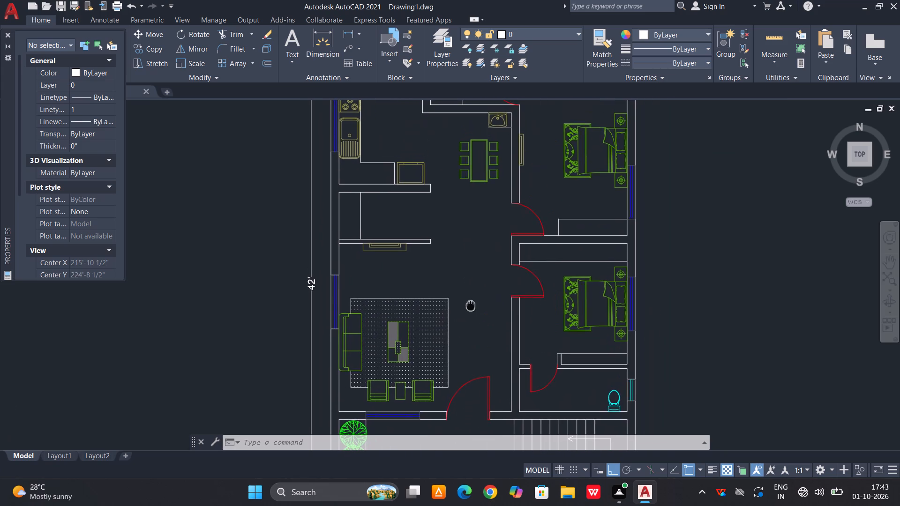
middle_drag(471, 305, 471, 305)
scroll(467, 254, down, 1)
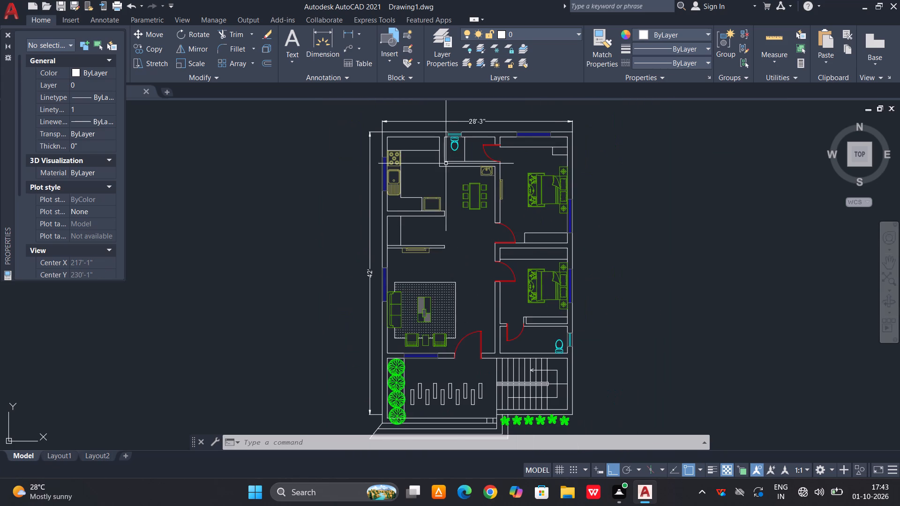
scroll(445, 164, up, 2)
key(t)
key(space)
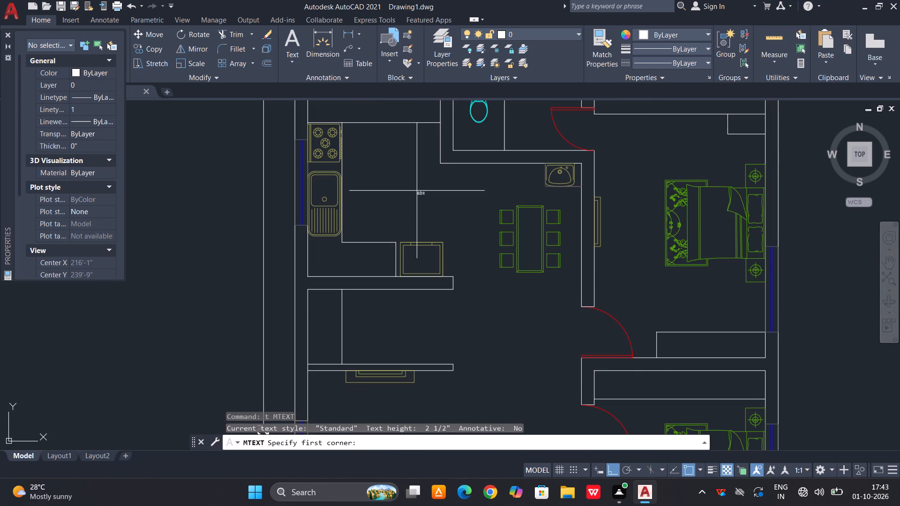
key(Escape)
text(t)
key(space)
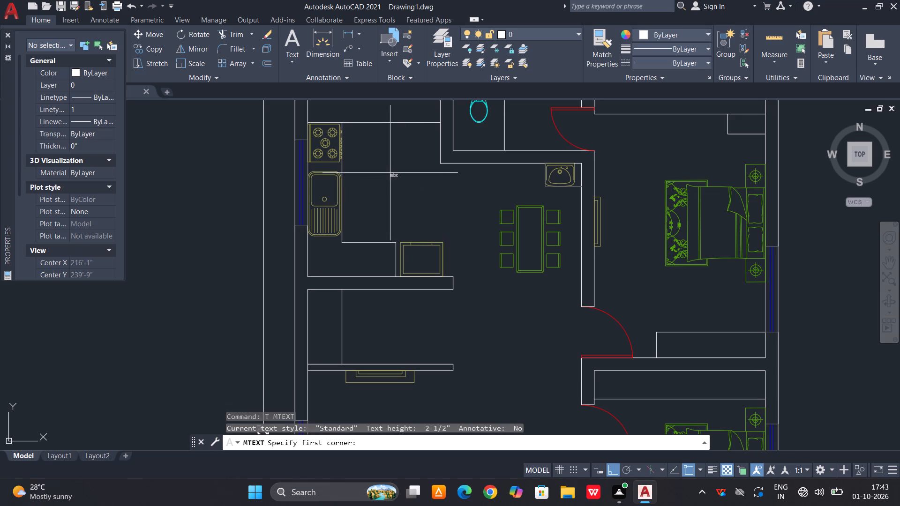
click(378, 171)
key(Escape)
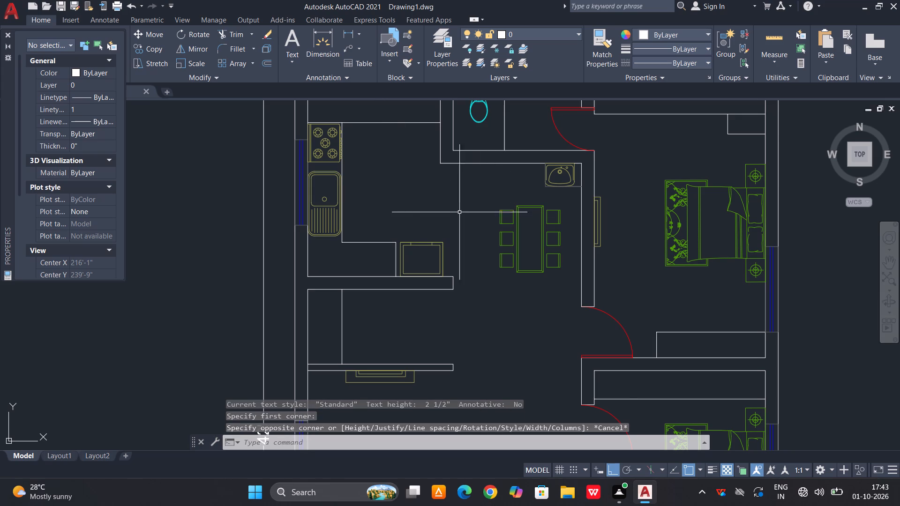
Create a new layer named text and give it the colour magenta.
key(l)
text(a)
key(space)
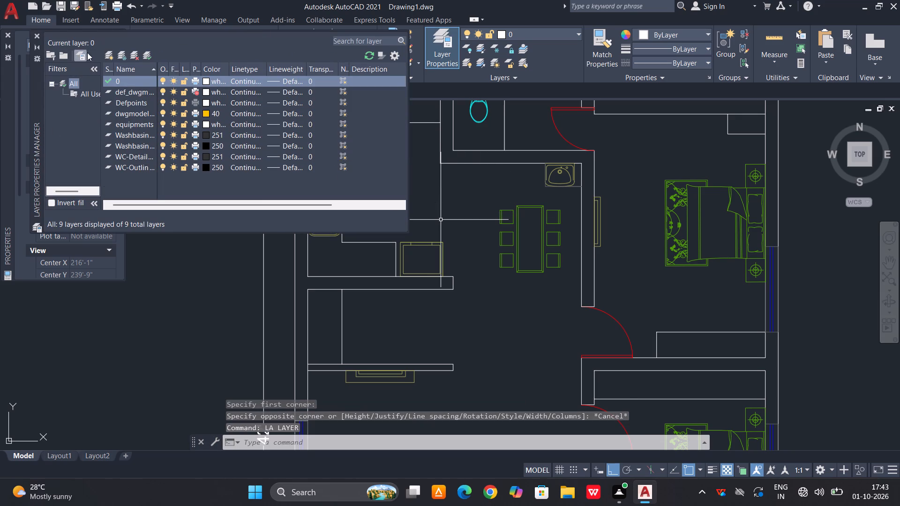
click(106, 52)
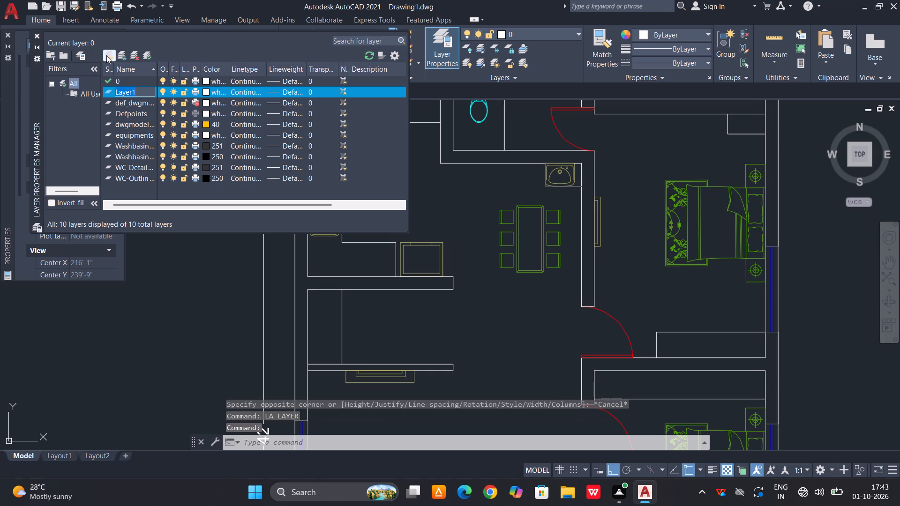
text(tex)
key(t)
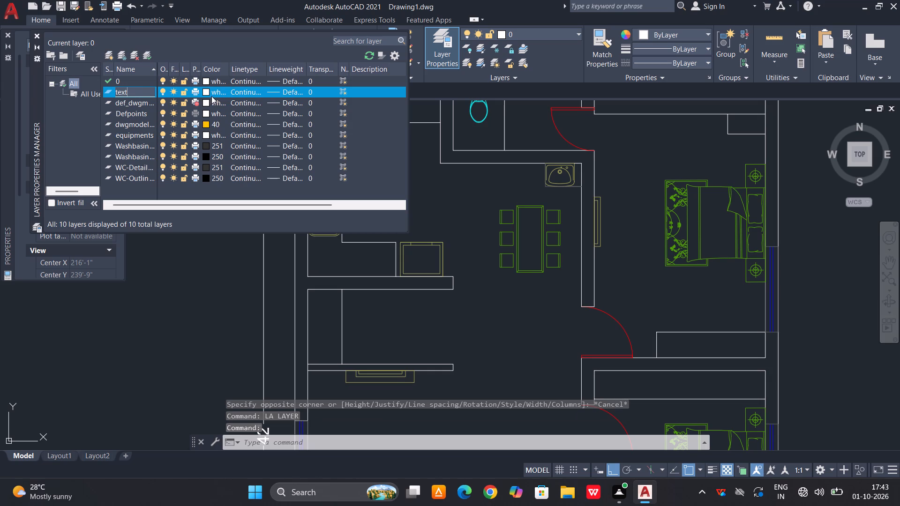
click(207, 91)
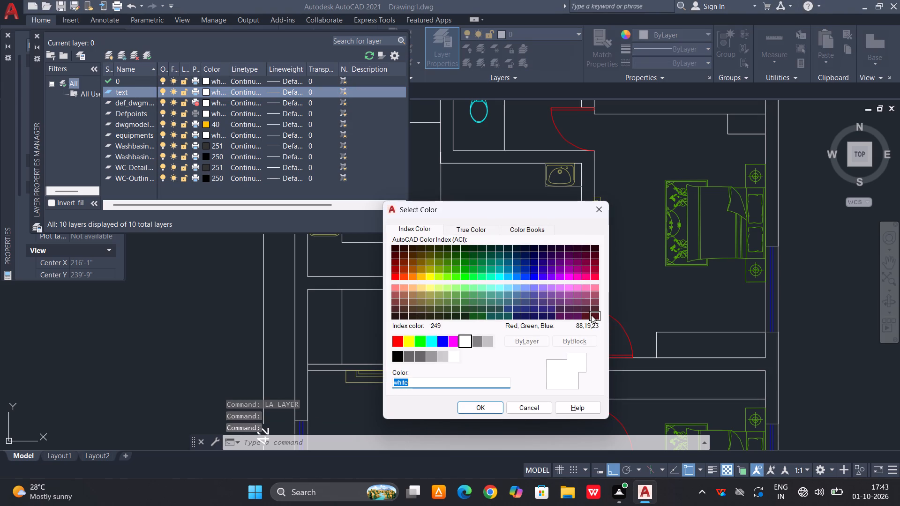
click(557, 289)
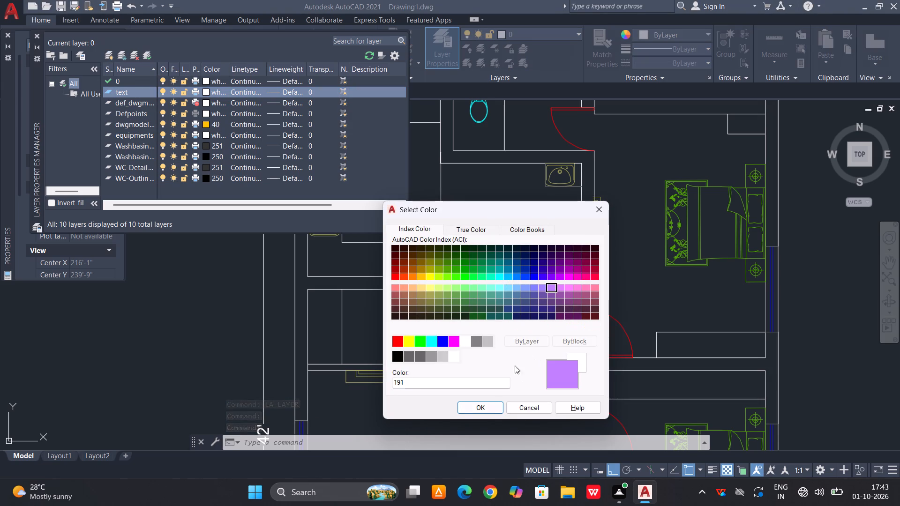
click(570, 288)
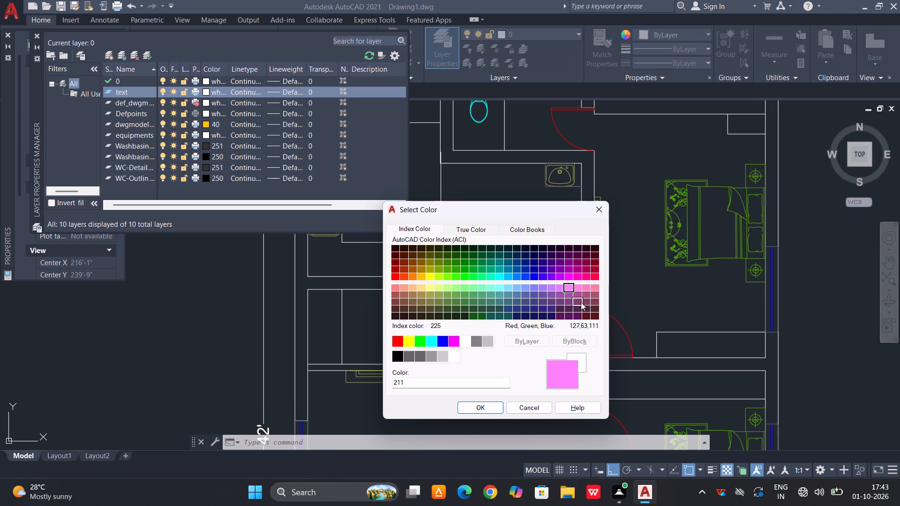
click(452, 344)
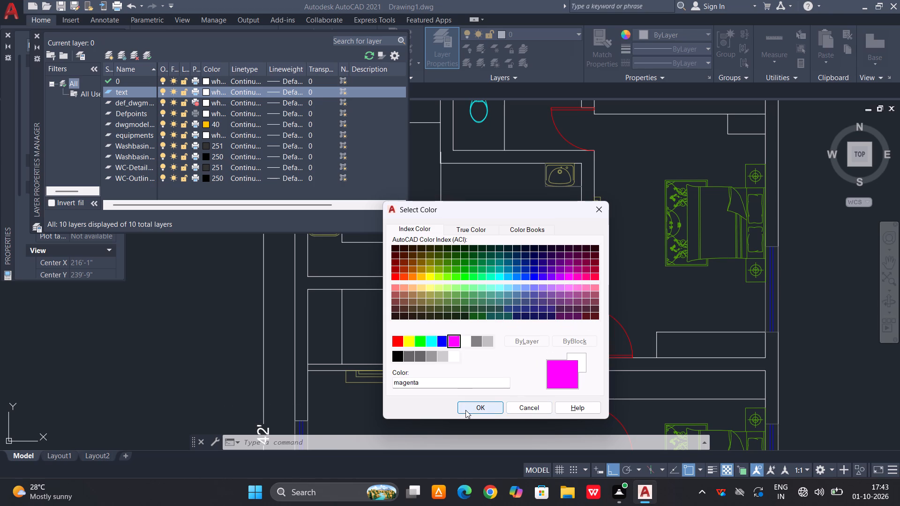
click(465, 409)
key(Escape)
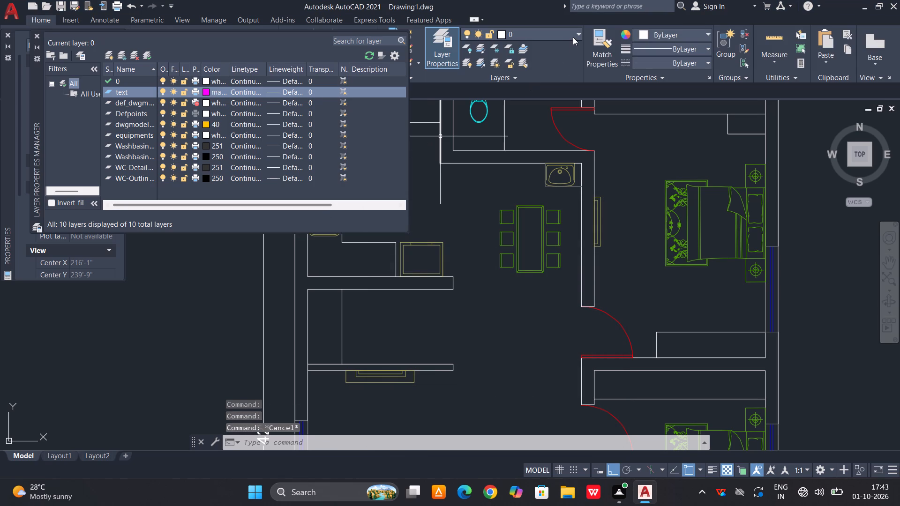
Make the text layer current and close the layer manager.
click(574, 36)
click(519, 121)
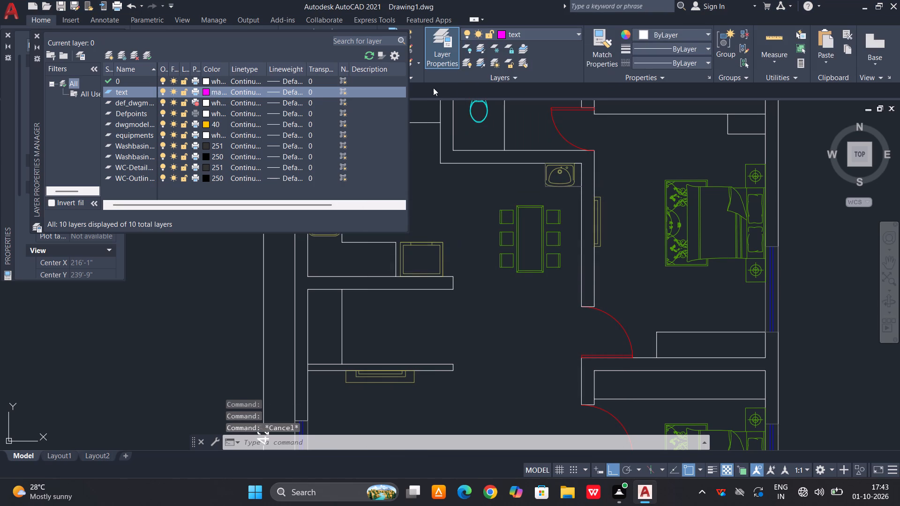
click(33, 35)
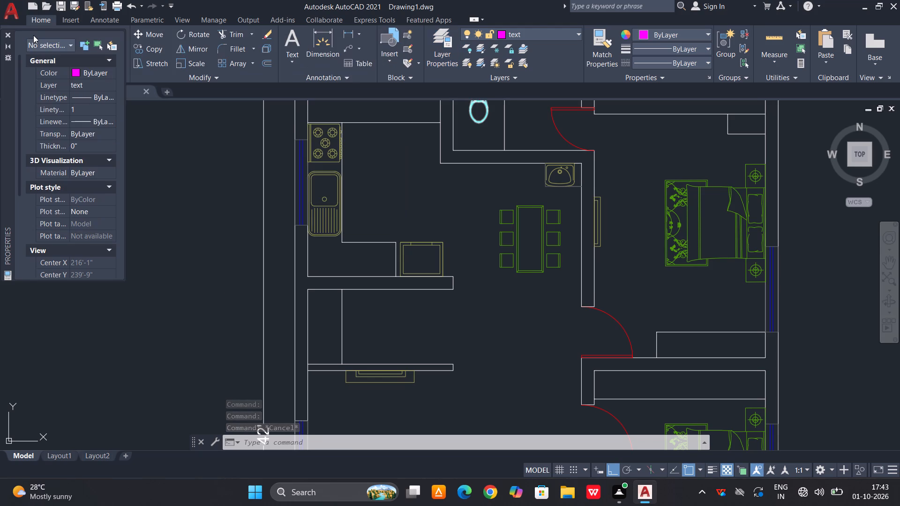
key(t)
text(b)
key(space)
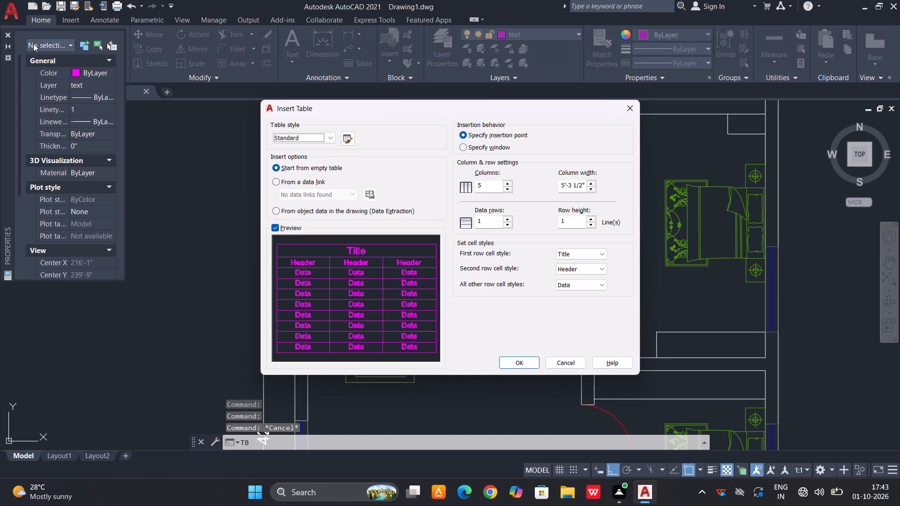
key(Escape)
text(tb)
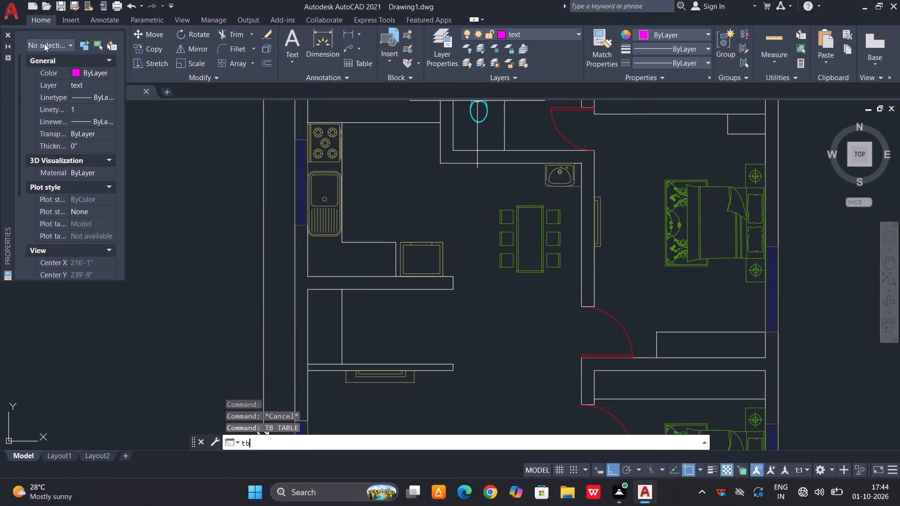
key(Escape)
Add a multiline text in the kitchen reading KITCHEN, with 7'9"X11'0" on the second line.
text(t)
key(space)
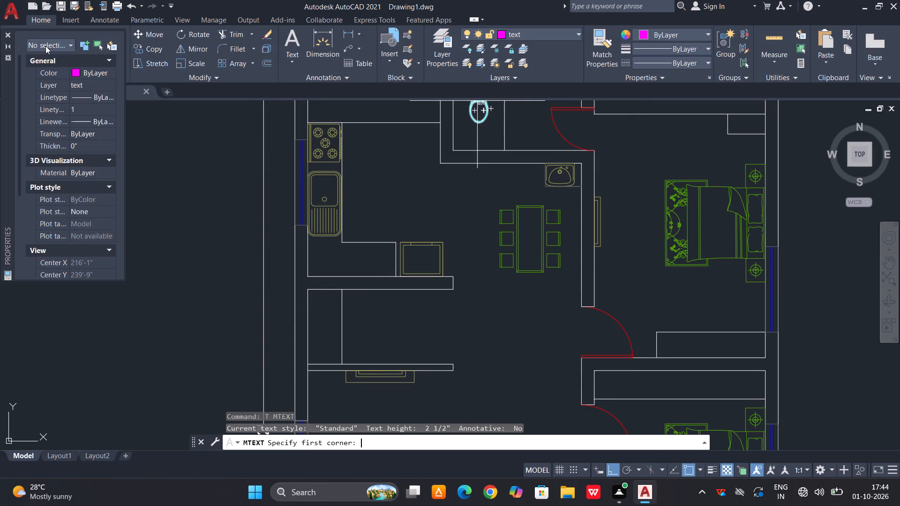
click(367, 178)
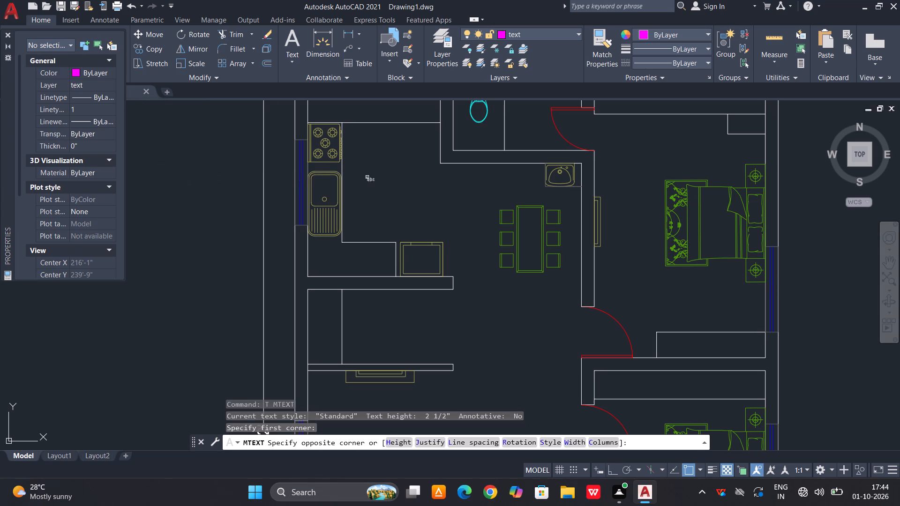
click(514, 208)
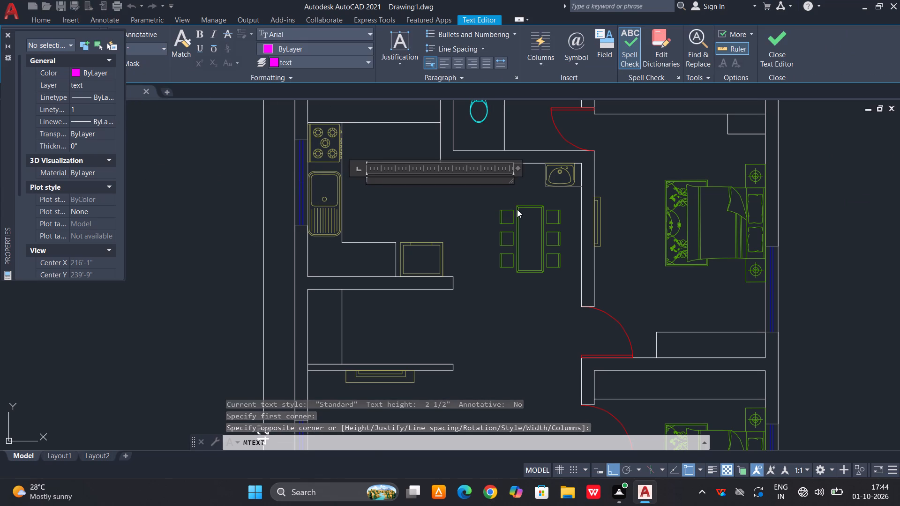
text(kitchen)
key(BackSpace)
key(BackSpace)
key(BackSpace)
key(BackSpace)
key(BackSpace)
key(BackSpace)
key(BackSpace)
key(BackSpace)
key(BackSpace)
key(BackSpace)
key(BackSpace)
key(BackSpace)
key(BackSpace)
key(BackSpace)
key(BackSpace)
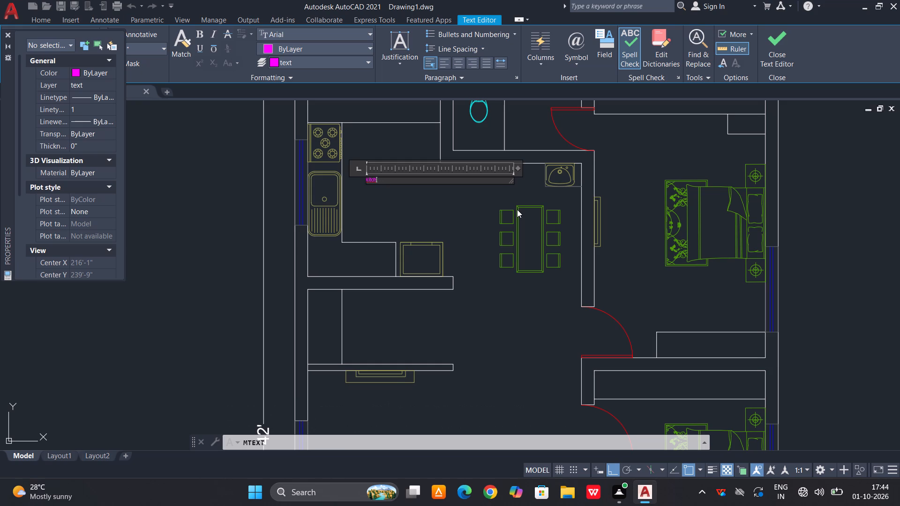
text(KITCHEN)
key(Return)
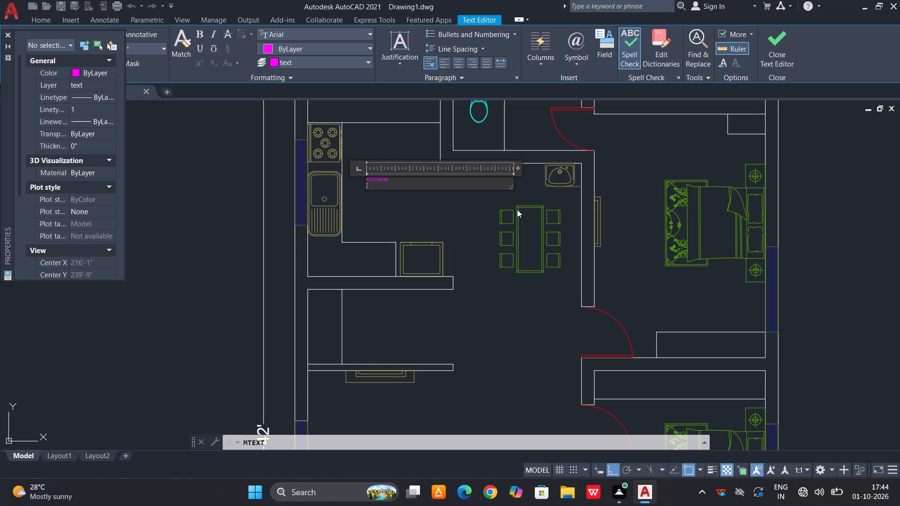
text(7;)
key(BackSpace)
text('9")
key(x)
text(11'0")
Centre both lines of the kitchen label, set the text height to 10" and finish editing the text.
key(ctrl+a)
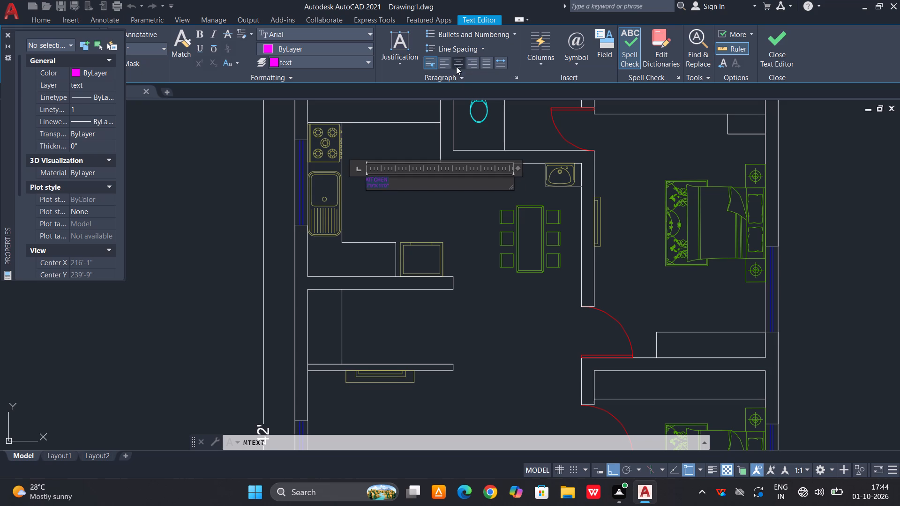
click(456, 63)
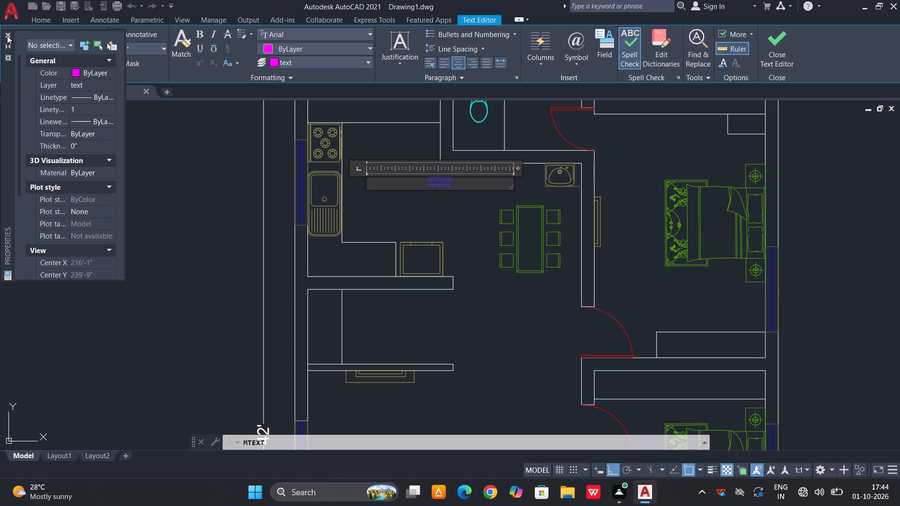
click(3, 36)
click(139, 49)
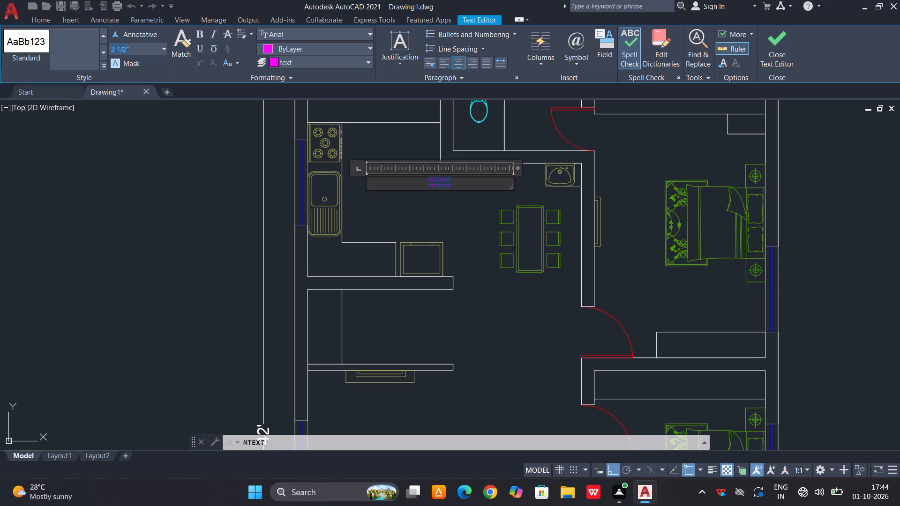
key(1)
key(0)
key(shift+quotedbl)
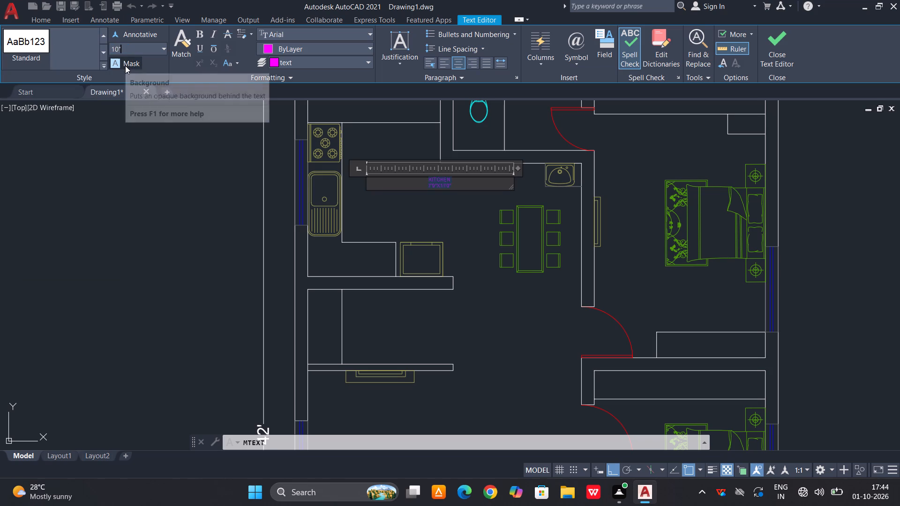
key(Return)
click(771, 46)
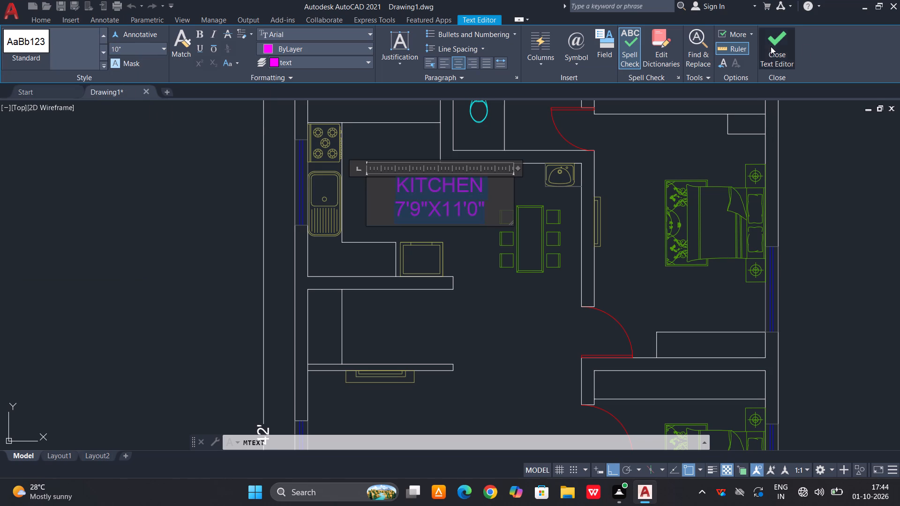
Set the text height of the whole kitchen label to 8" and finish editing it.
scroll(470, 208, down, 2)
scroll(465, 207, up, 2)
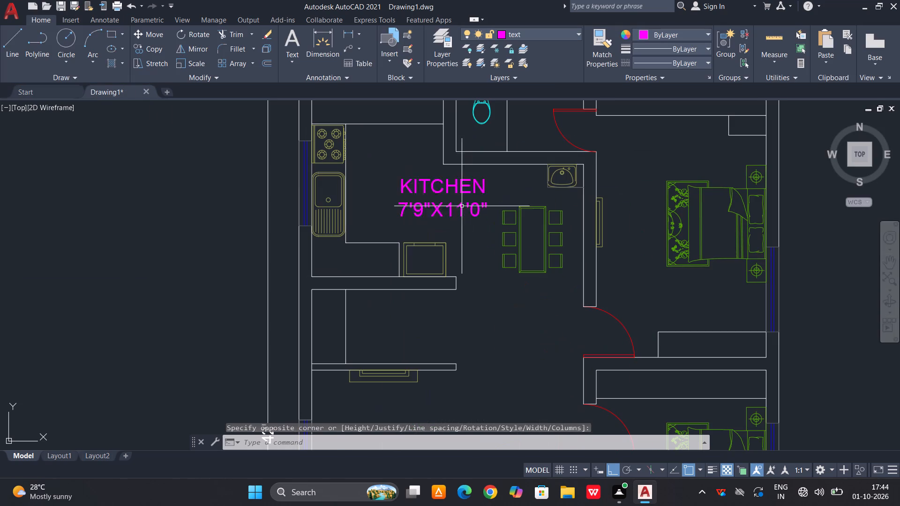
double_click(457, 192)
click(487, 212)
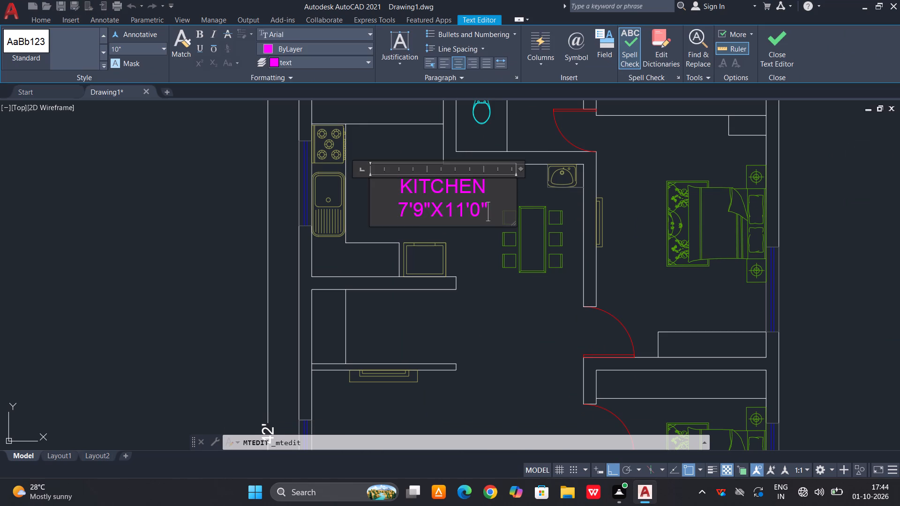
key(ctrl+a)
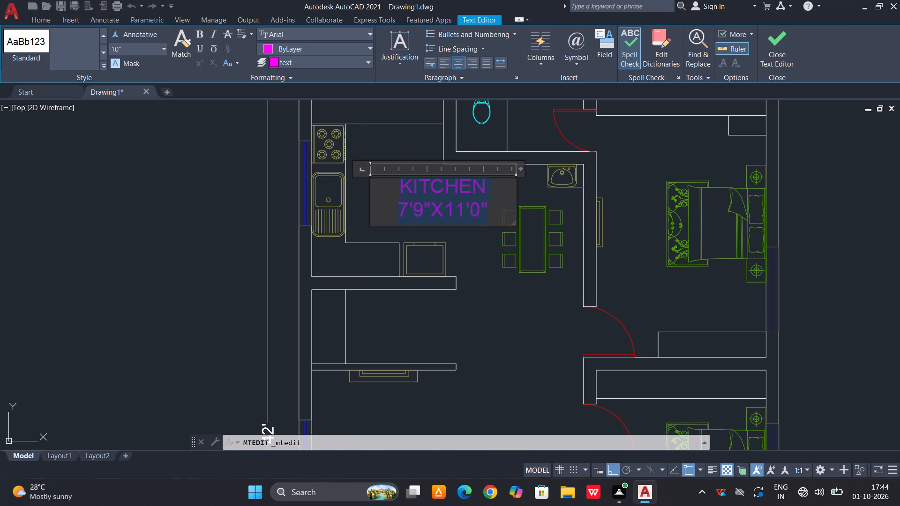
click(134, 47)
key(8)
key(shift+quotedbl)
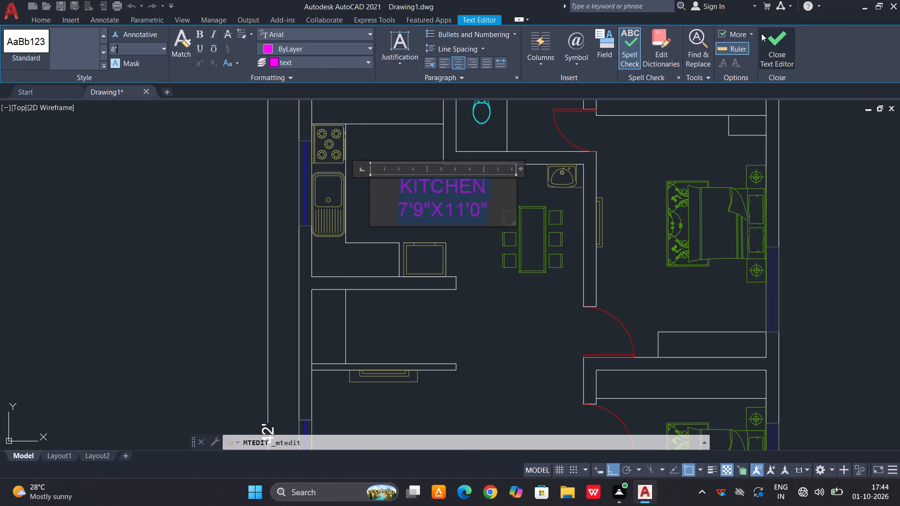
key(Return)
click(765, 44)
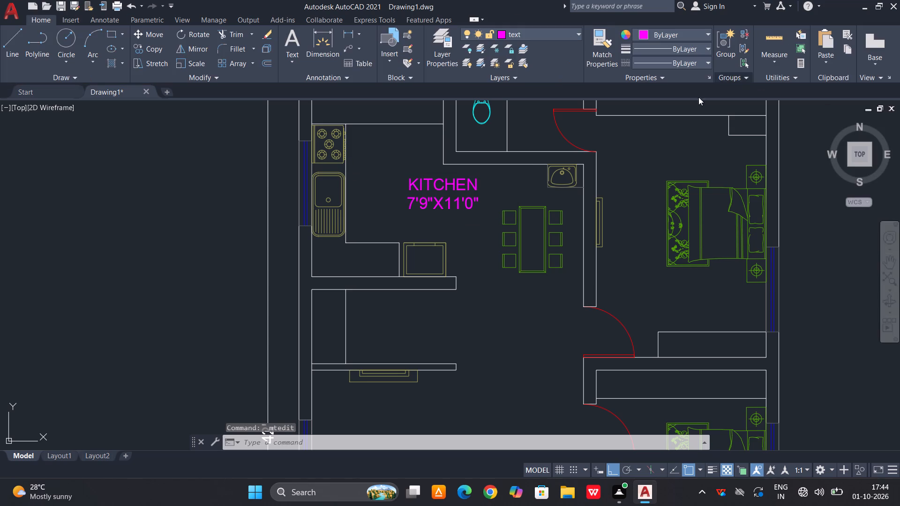
Preview a centred plot of the current display using the DWG To PDF.pc3 plotter, and close the plot settings without plotting.
key(ctrl+p)
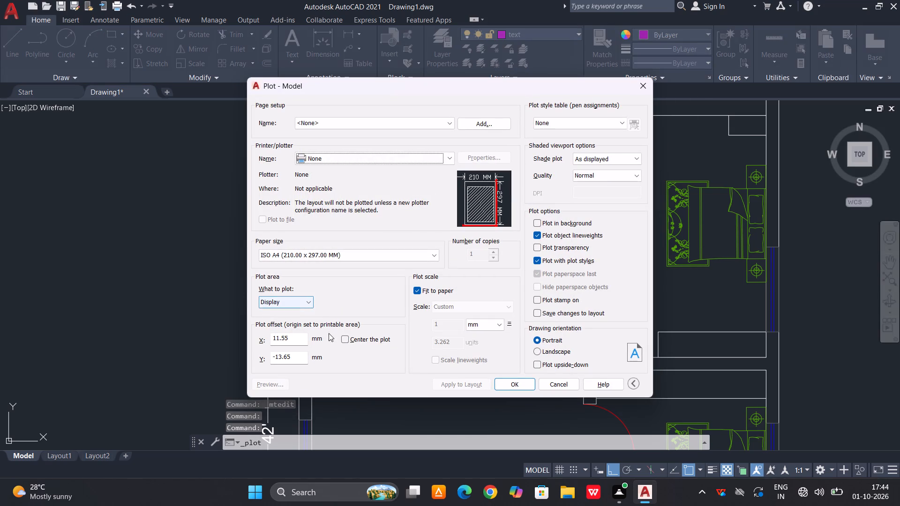
click(452, 155)
click(390, 284)
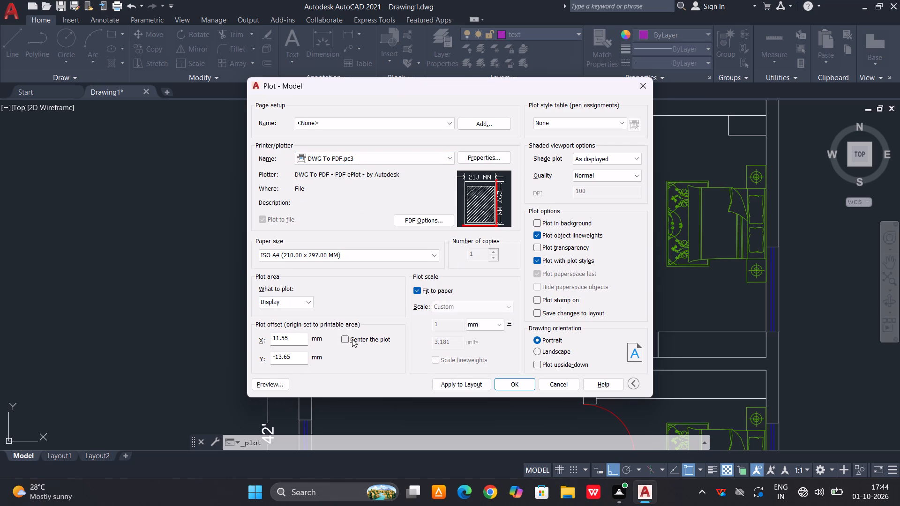
click(352, 339)
click(279, 386)
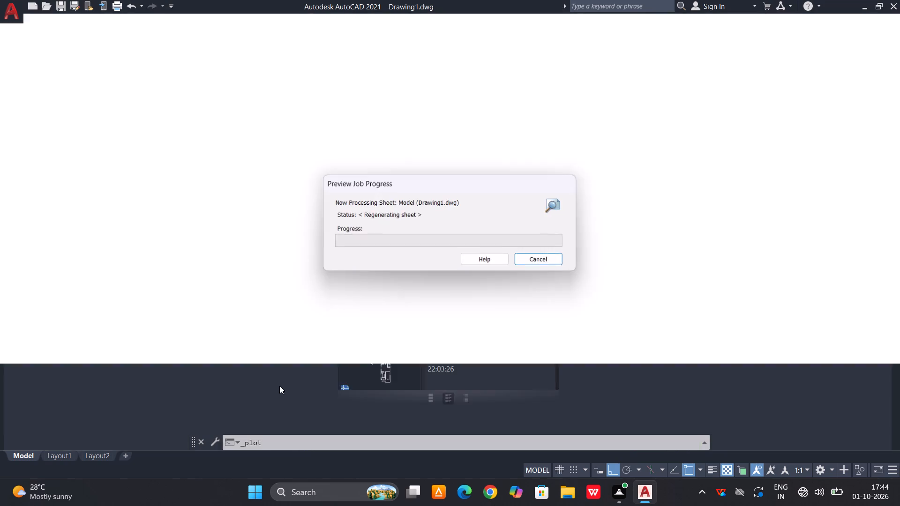
scroll(452, 221, up, 2)
scroll(457, 234, down, 2)
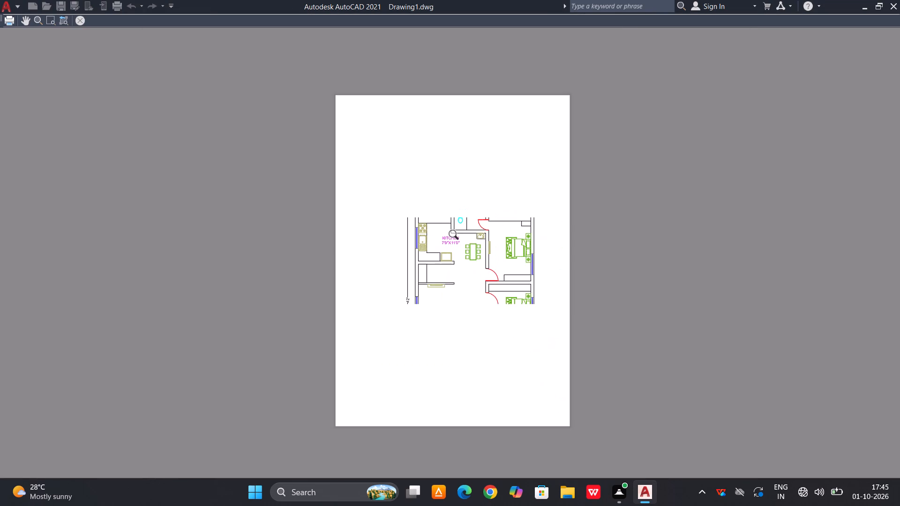
key(space)
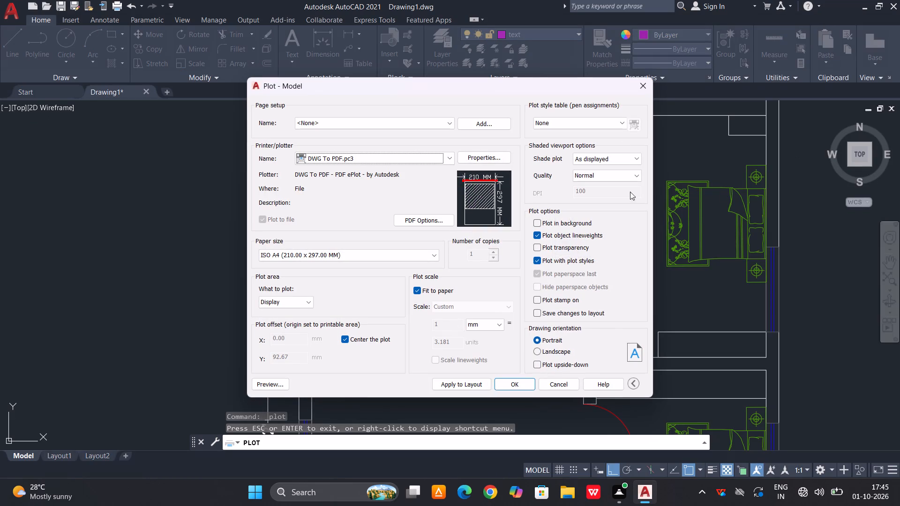
click(638, 83)
Copy the kitchen label with Ortho off, placing one copy in the toilet beside the kitchen and one in the space behind the stove counter.
scroll(497, 339, down, 2)
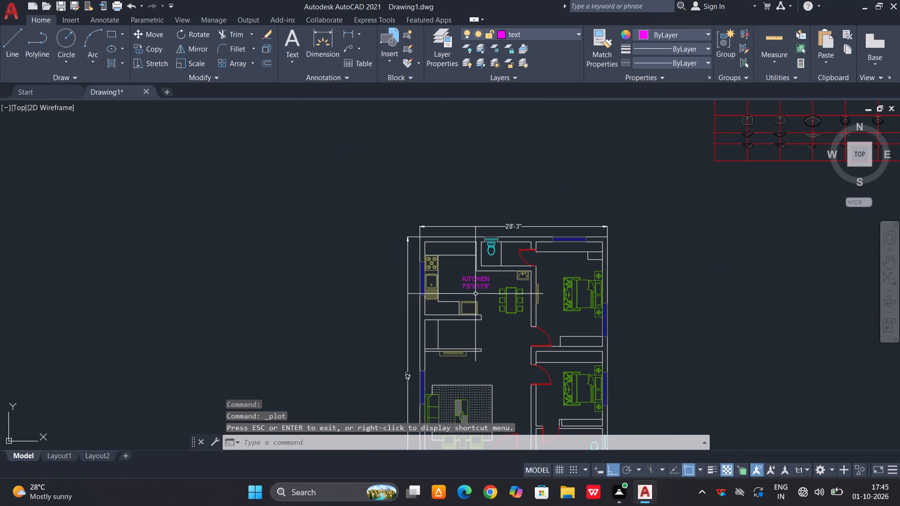
scroll(475, 290, up, 2)
click(475, 280)
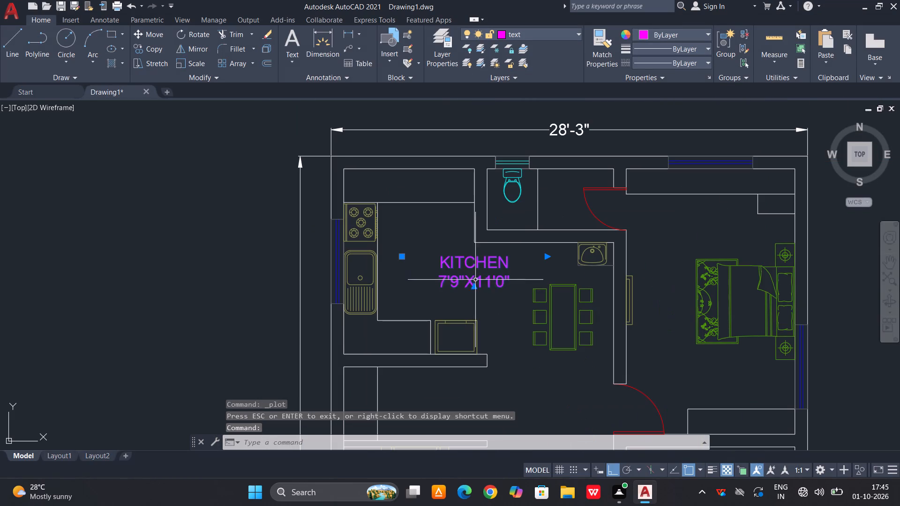
text(CO)
key(space)
click(472, 284)
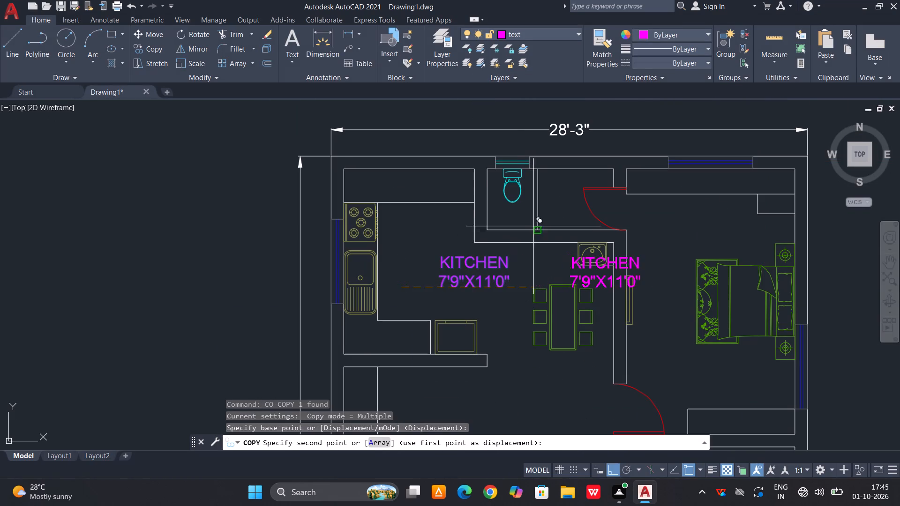
key(F8)
scroll(515, 187, up, 2)
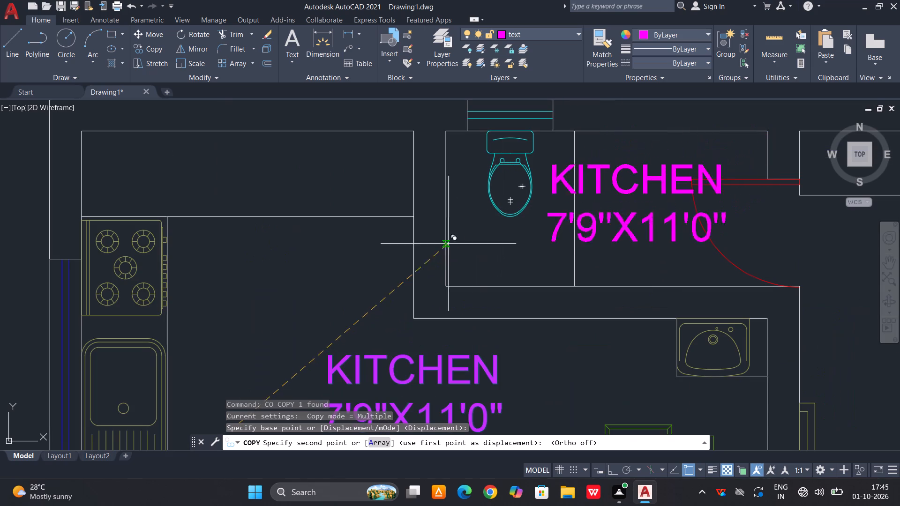
click(415, 260)
scroll(412, 257, down, 2)
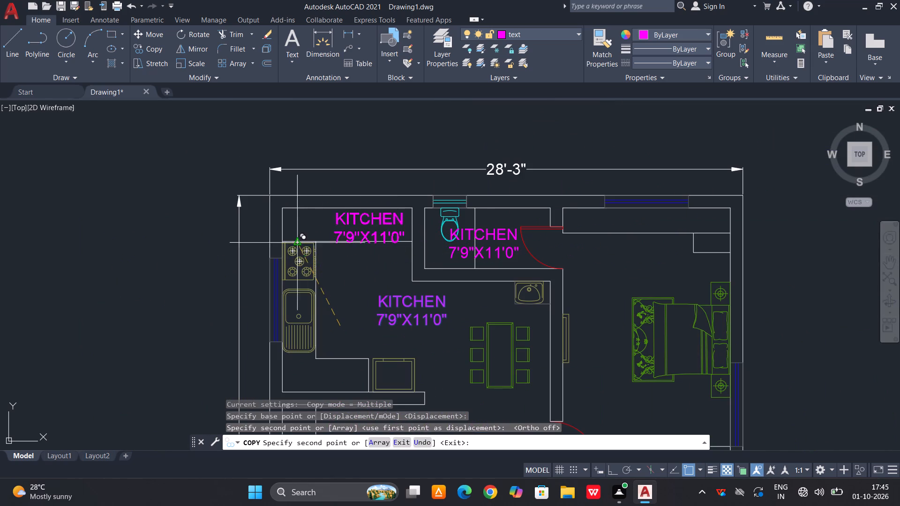
click(269, 250)
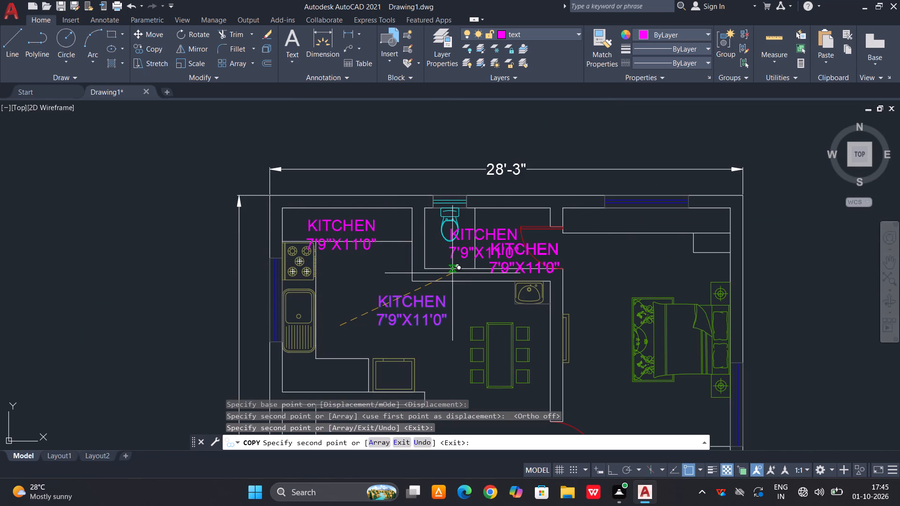
Place more label copies in the upper bedroom: at the wardrobe along its top wall, over the bed and at the lower wardrobe.
middle_drag(454, 305, 348, 319)
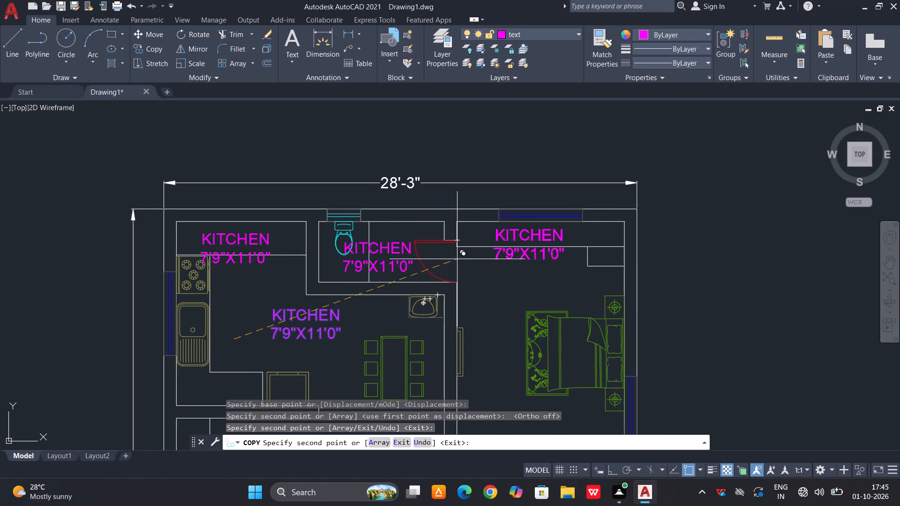
click(457, 259)
scroll(528, 288, up, 2)
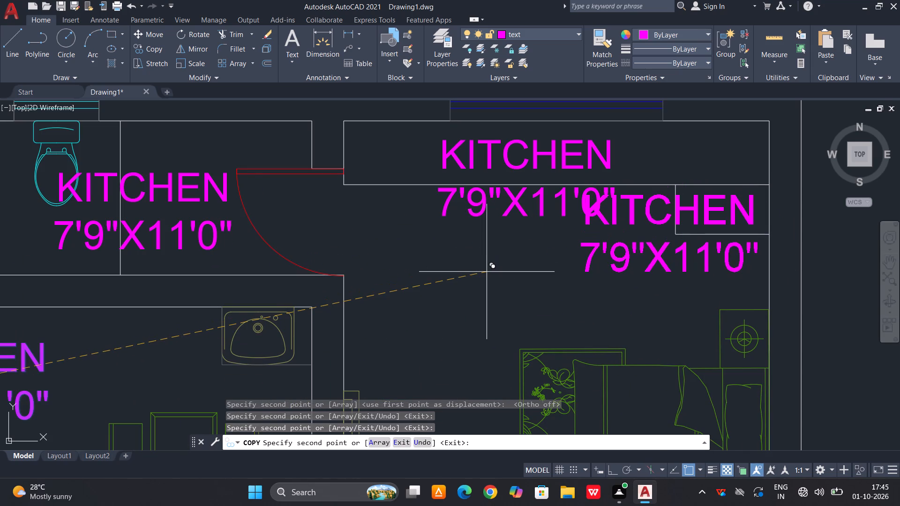
scroll(494, 229, down, 2)
scroll(461, 367, up, 2)
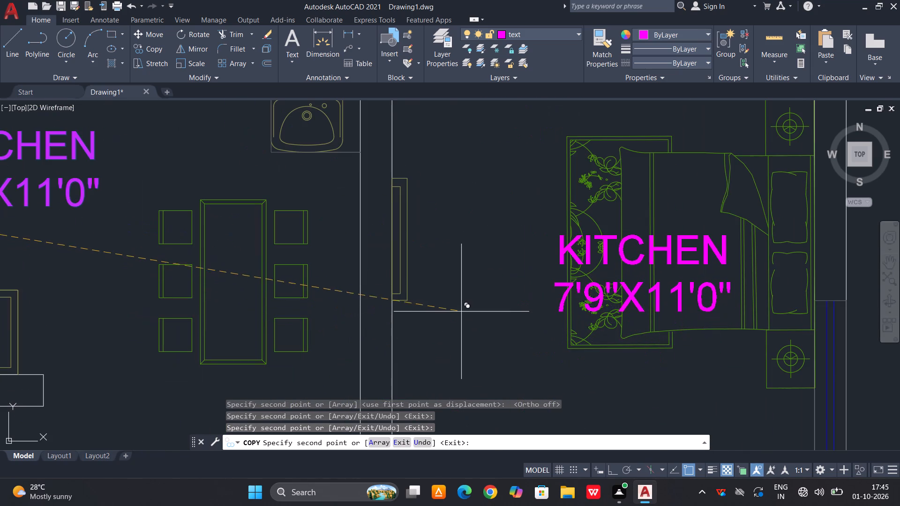
click(461, 307)
scroll(450, 244, down, 2)
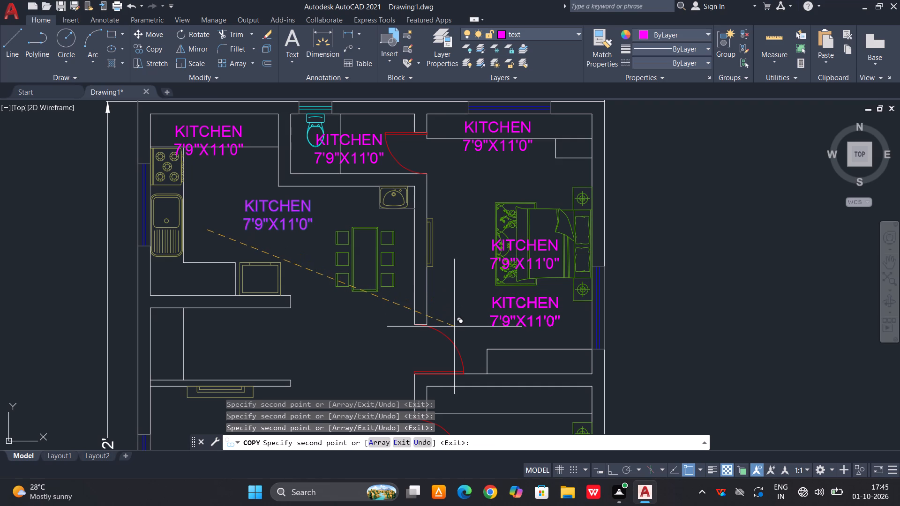
scroll(465, 392, up, 1)
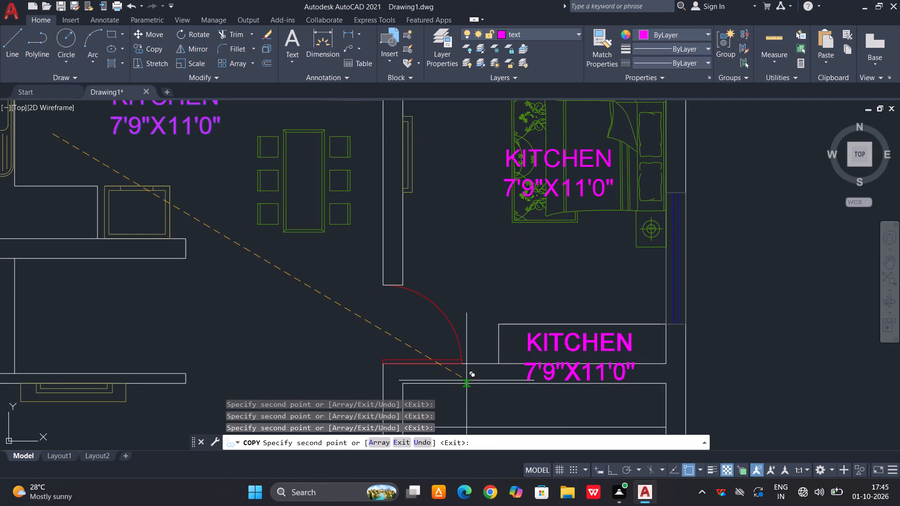
click(466, 380)
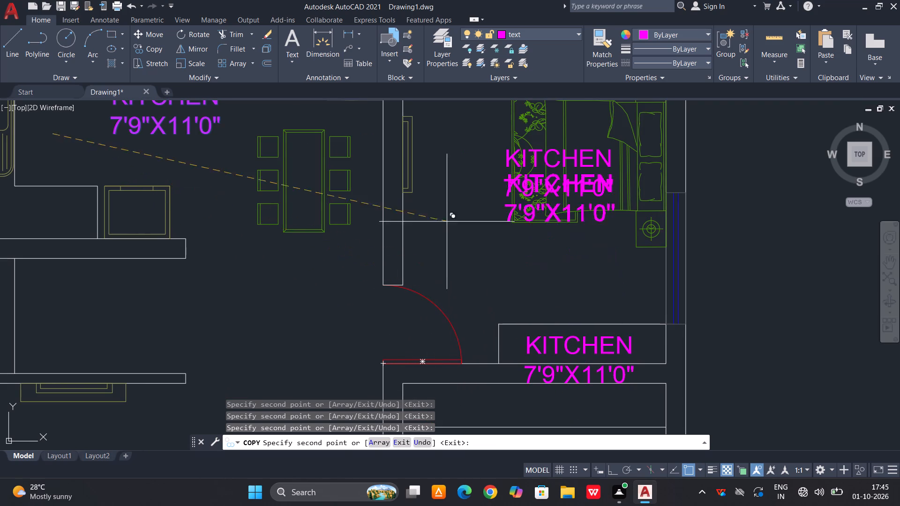
Place another copy of the kitchen label over the dining table.
scroll(447, 220, down, 2)
middle_drag(451, 357, 529, 203)
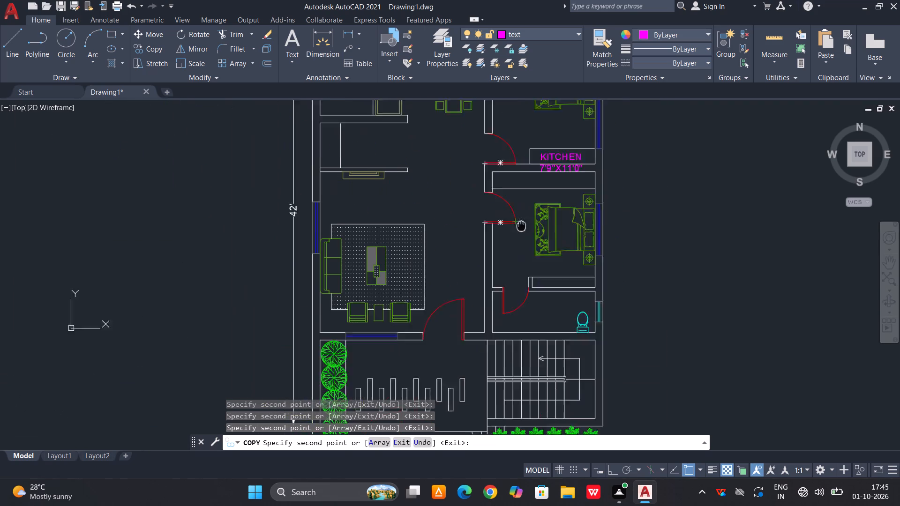
middle_drag(529, 203, 532, 195)
scroll(372, 185, up, 2)
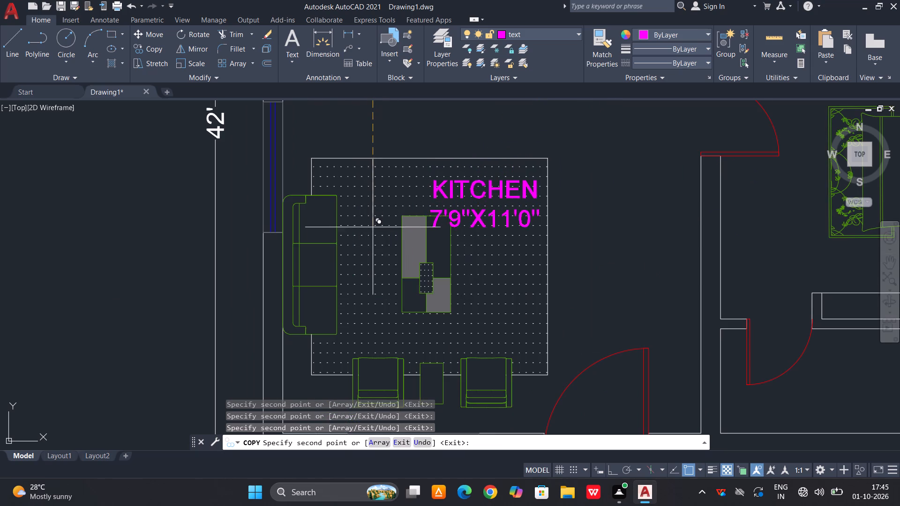
middle_drag(378, 206, 366, 346)
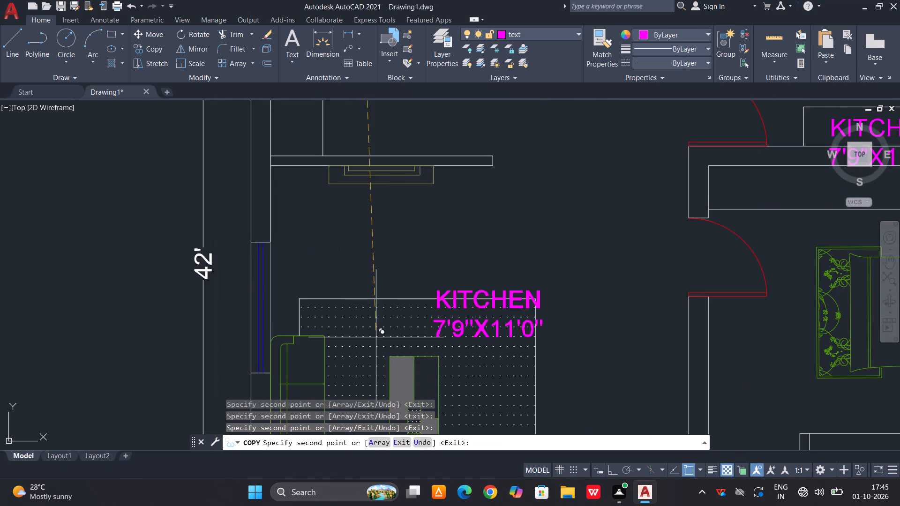
scroll(418, 267, down, 2)
scroll(449, 155, up, 3)
click(447, 168)
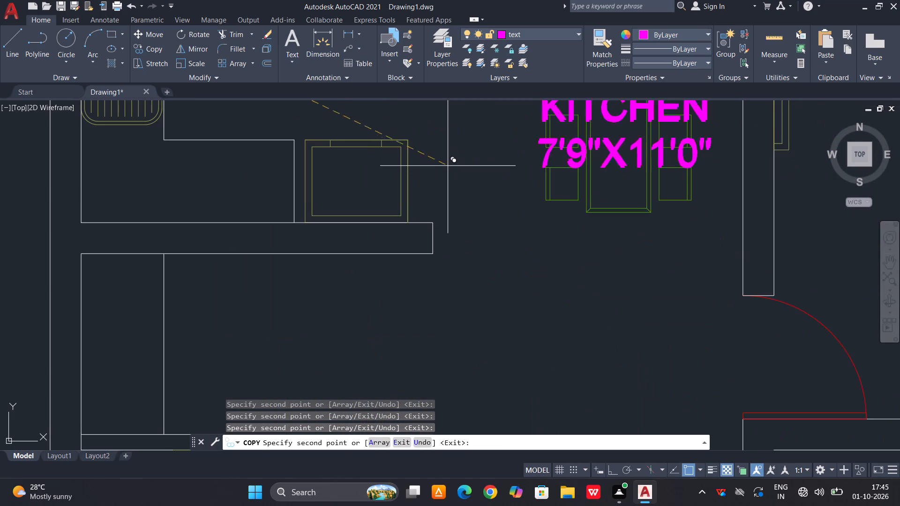
Place two label copies in the living room, one just above the rug and one between the rug and the lower bedroom wall.
scroll(472, 153, down, 3)
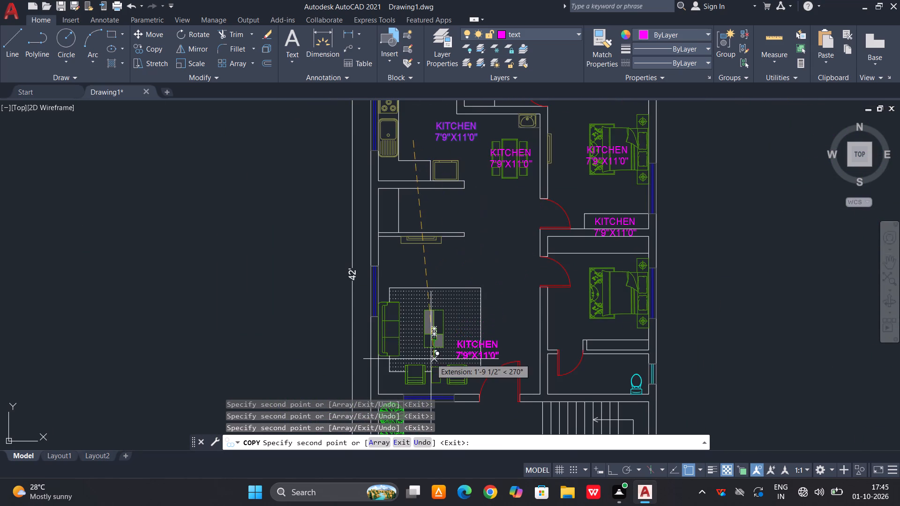
middle_drag(431, 359, 401, 278)
scroll(421, 262, up, 2)
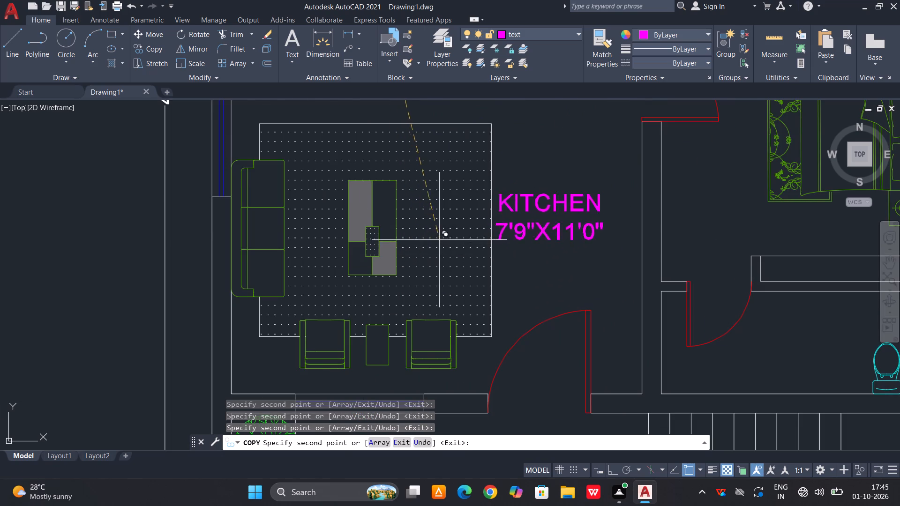
scroll(382, 318, down, 1)
click(304, 187)
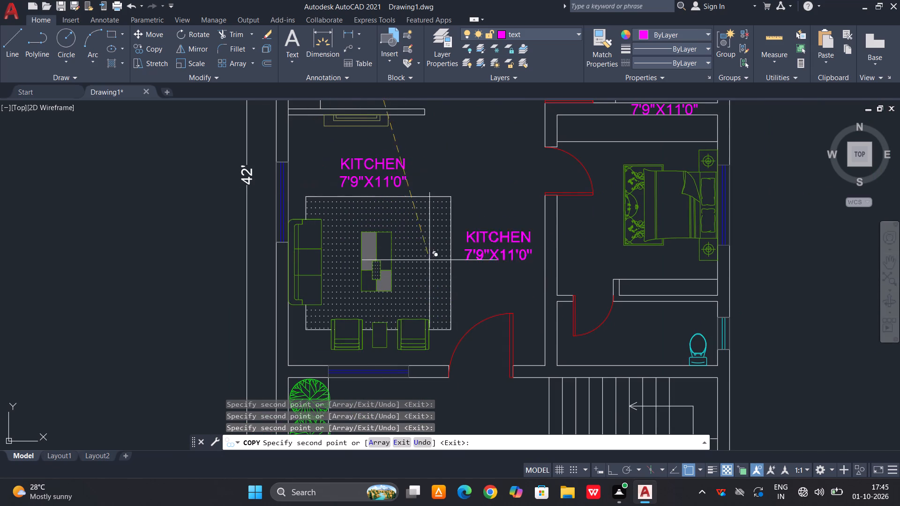
scroll(444, 297, up, 1)
click(423, 289)
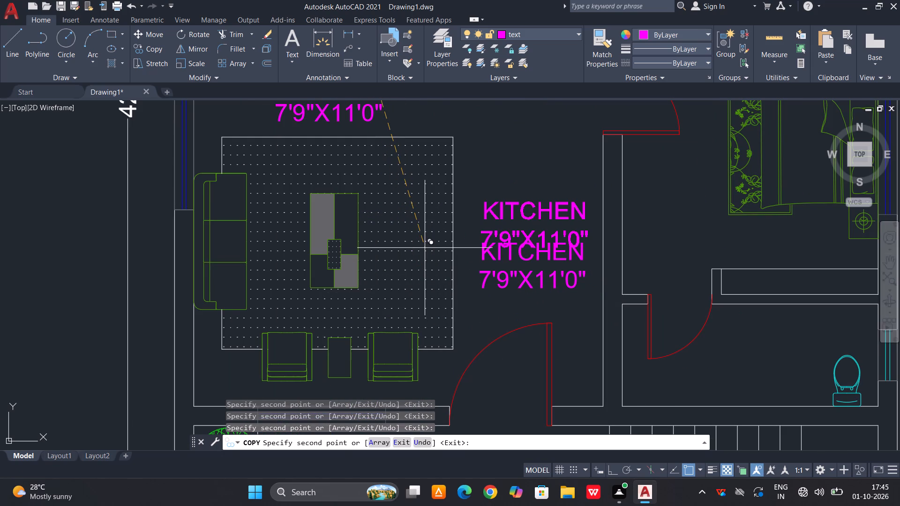
Place a last label copy in the front porch above the staggered paving strips and end the copying.
scroll(417, 307, down, 1)
middle_drag(384, 362, 396, 205)
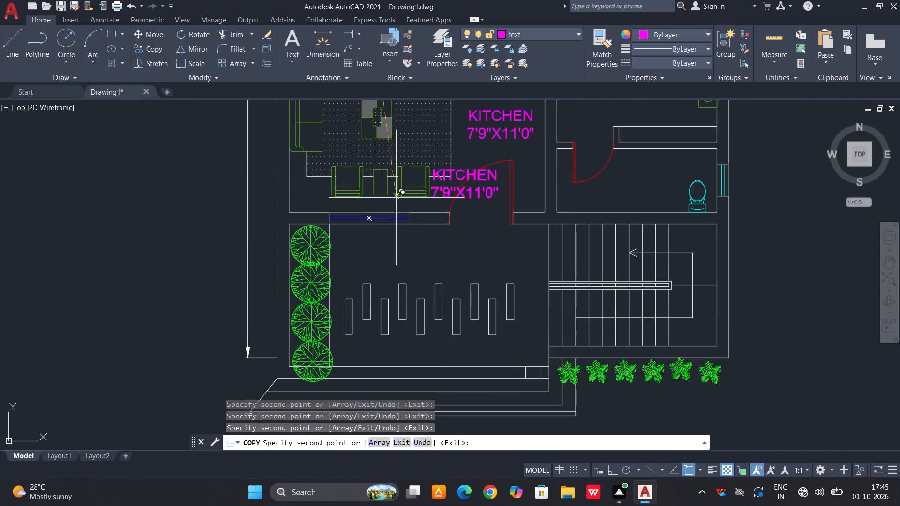
scroll(360, 270, up, 1)
click(352, 268)
key(Escape)
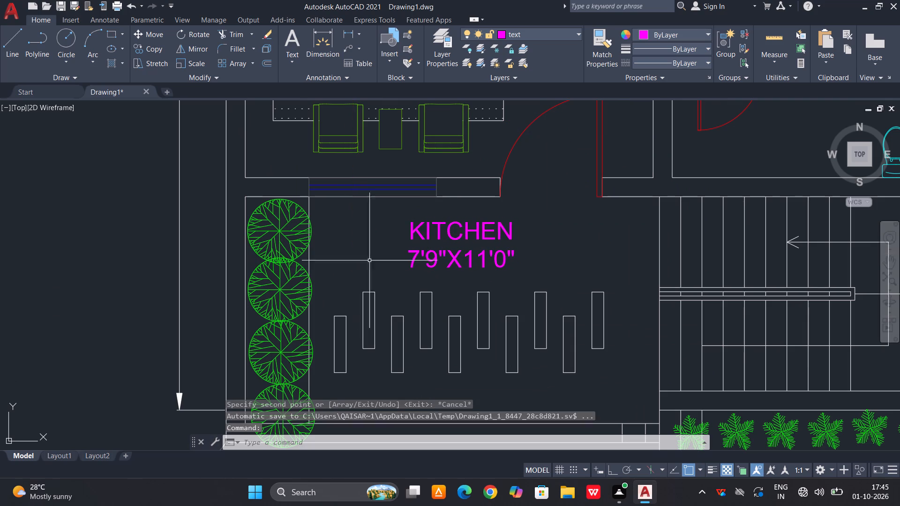
key(Escape)
Change the room name in the front porch label to PORTICO, keeping the size on its own line below.
triple_click(502, 234)
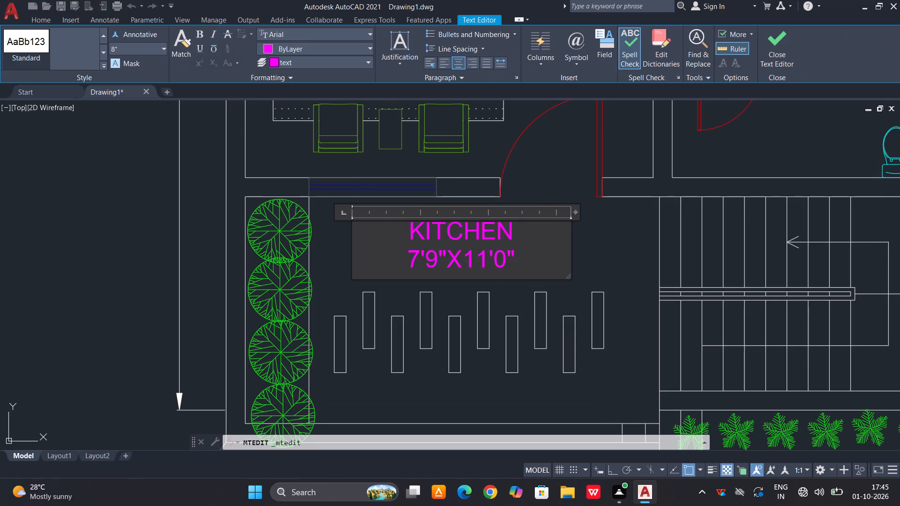
click(517, 230)
drag(517, 230, 406, 234)
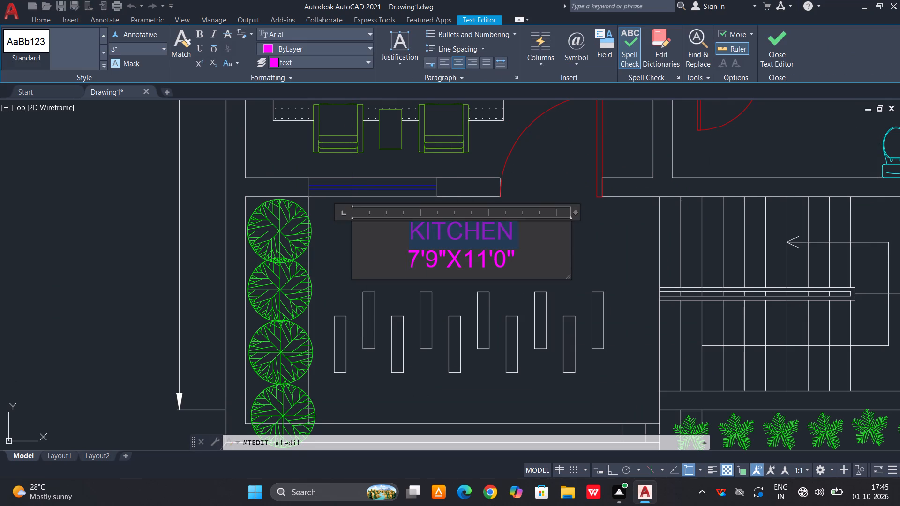
text(PORTICO)
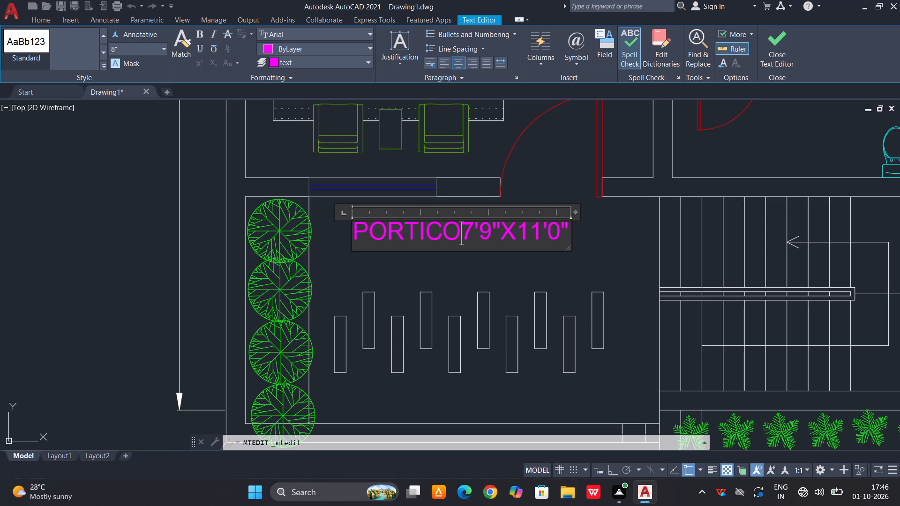
key(Return)
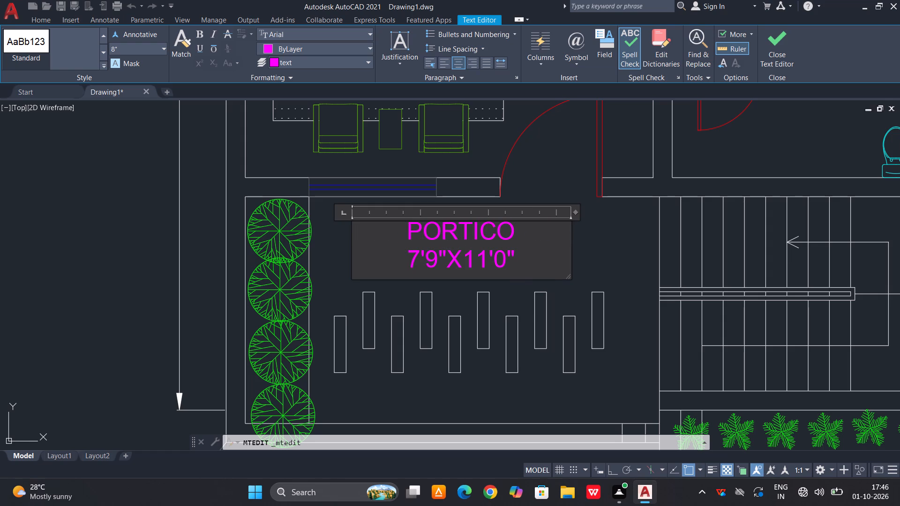
Set the size line of the PORTICO label to 16'0"X8'4.5" and finish editing the text.
drag(436, 260, 399, 263)
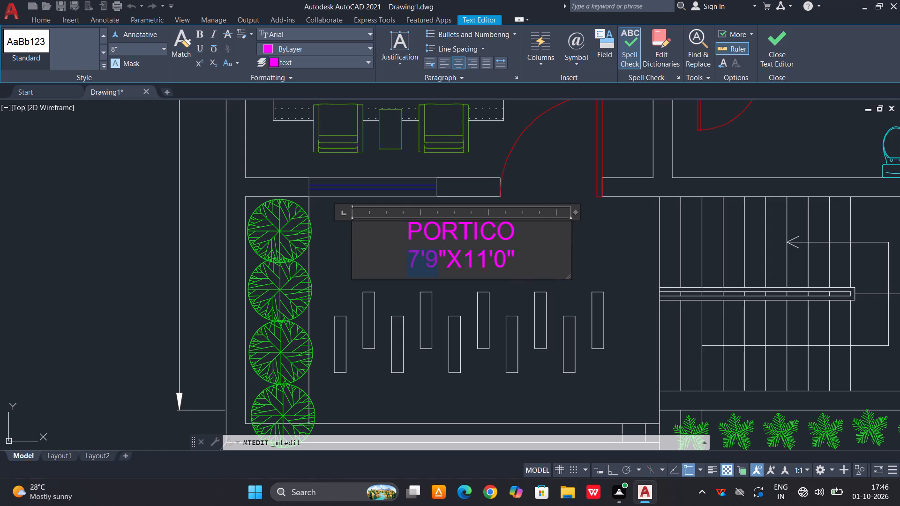
key(BackSpace)
text(16)
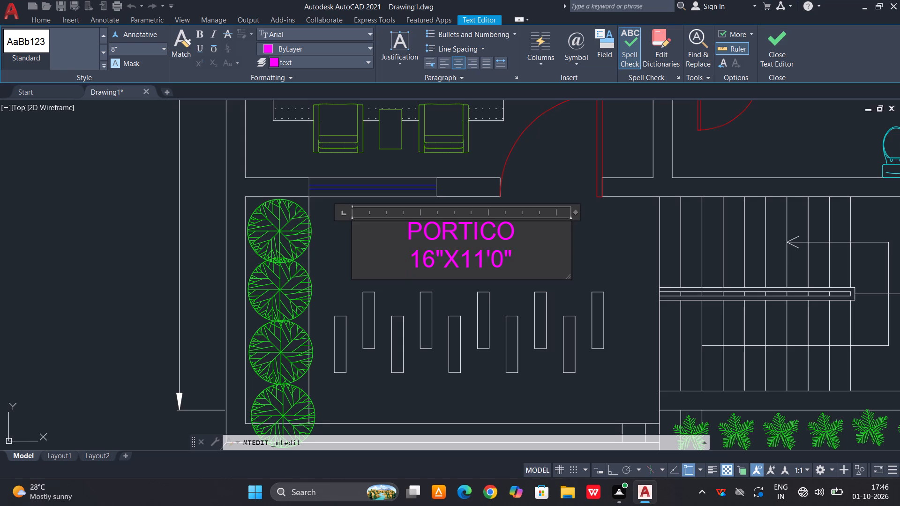
text('0)
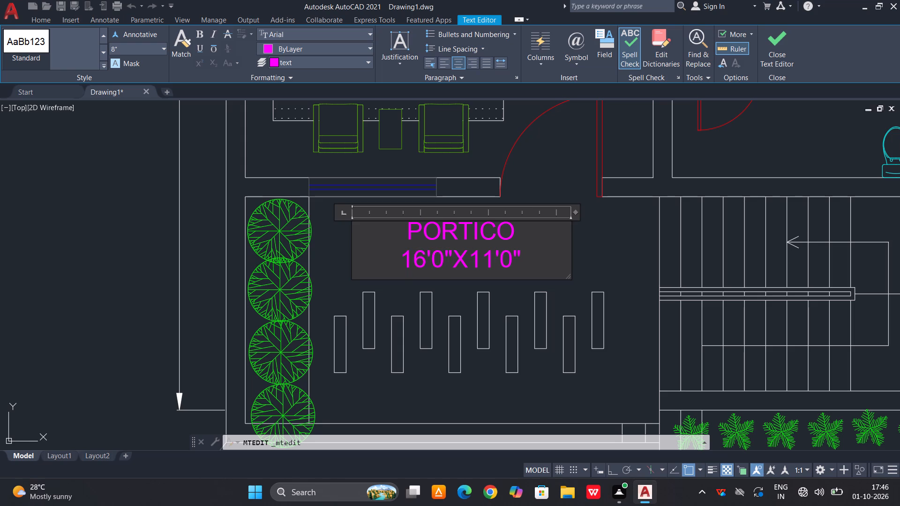
drag(511, 257, 484, 261)
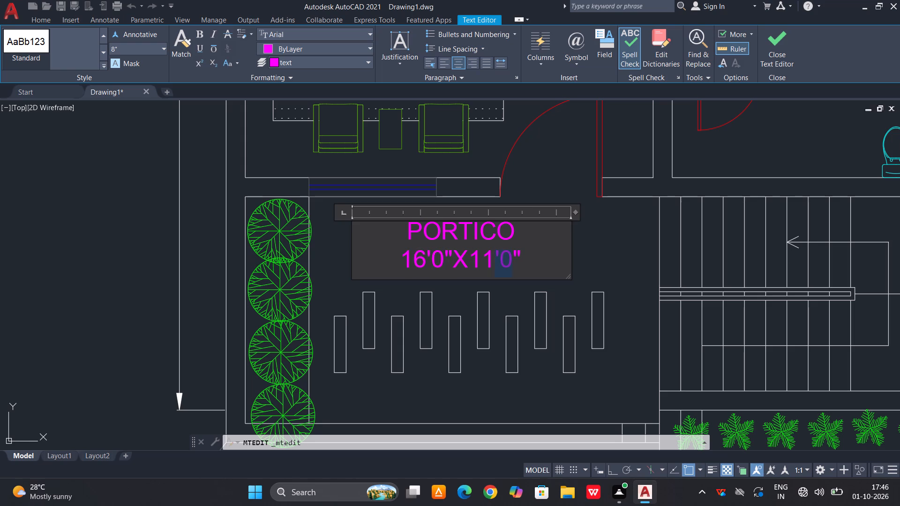
drag(484, 261, 472, 266)
key(8)
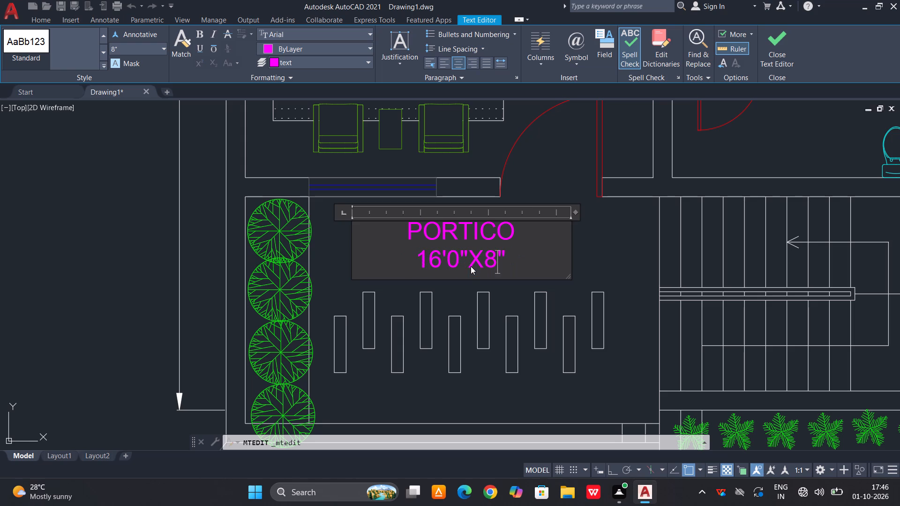
key(apostrophe)
text(4.)
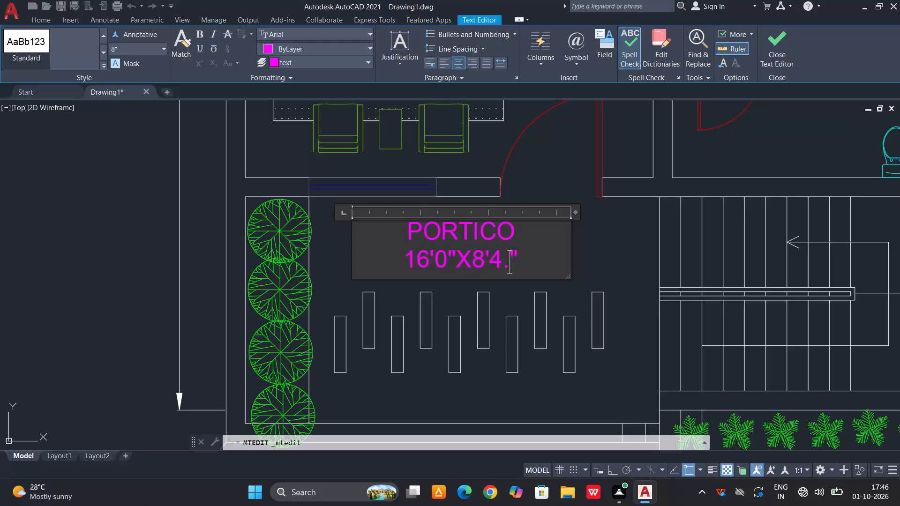
key(5)
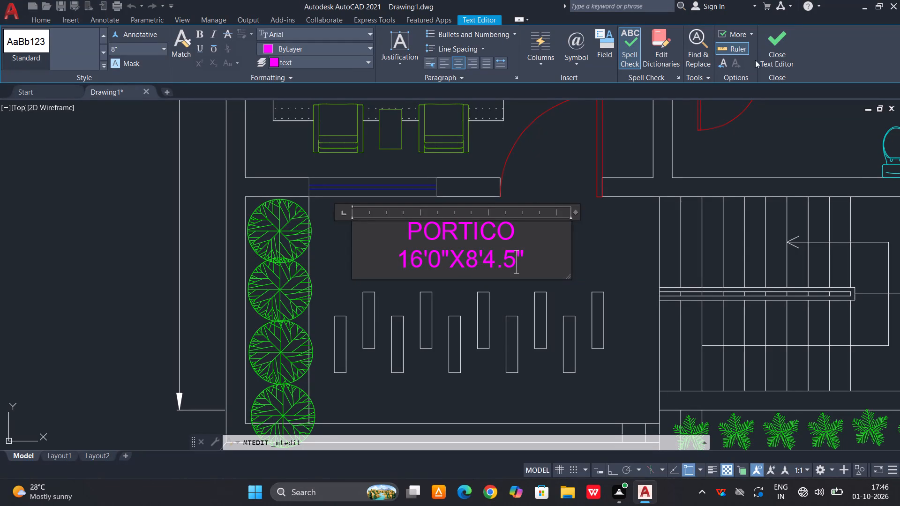
click(775, 40)
Replace the whole label between the living room rug and the lower bedroom wall with the level mark +3'6".
middle_drag(516, 250, 367, 331)
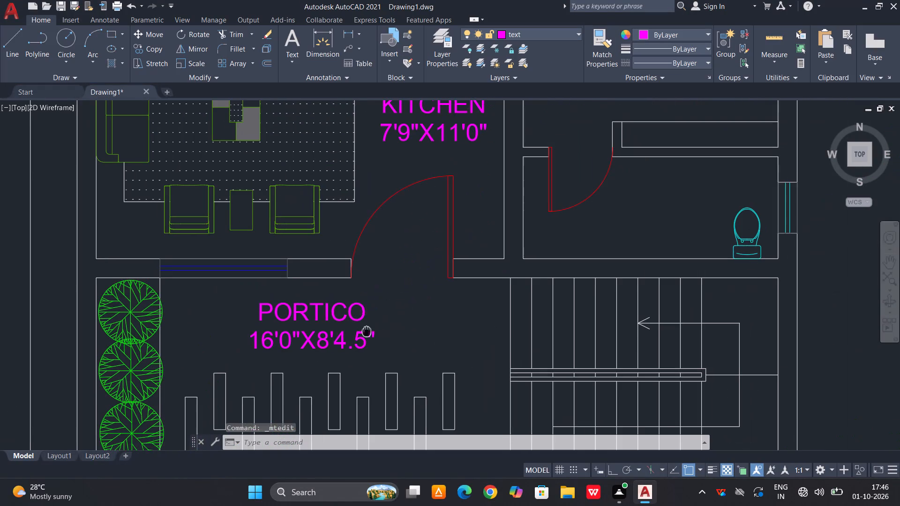
middle_drag(367, 331, 366, 330)
scroll(469, 230, down, 1)
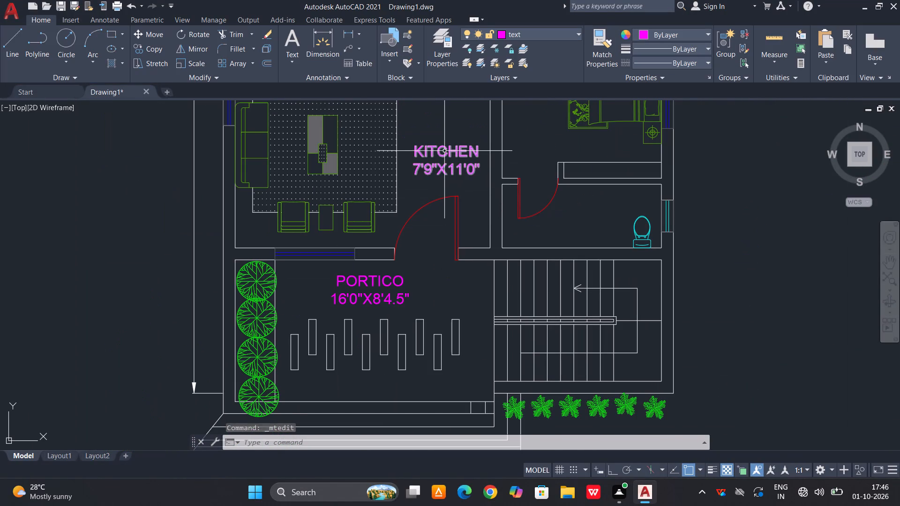
click(444, 150)
double_click(444, 150)
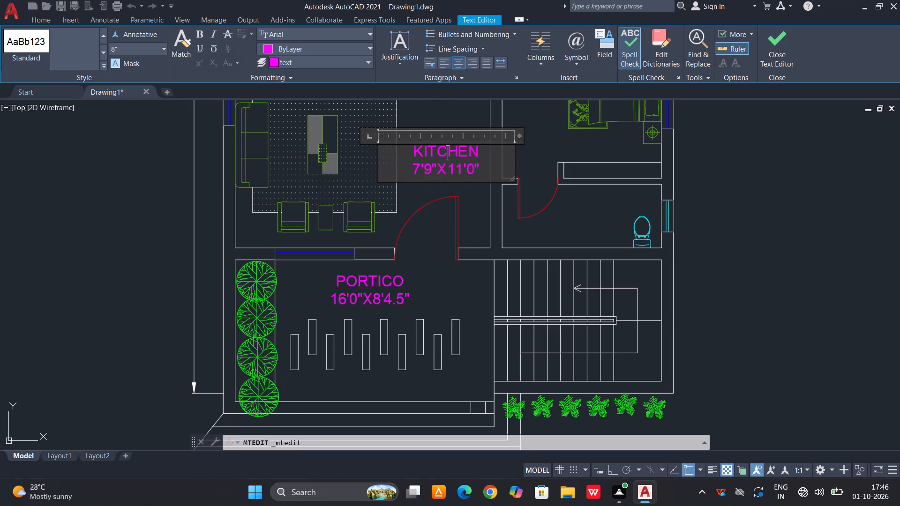
drag(485, 172, 387, 151)
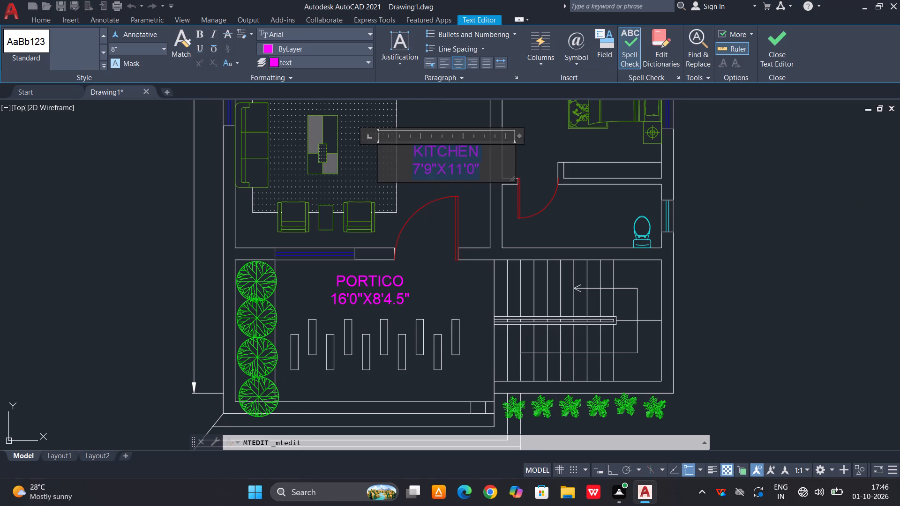
key(BackSpace)
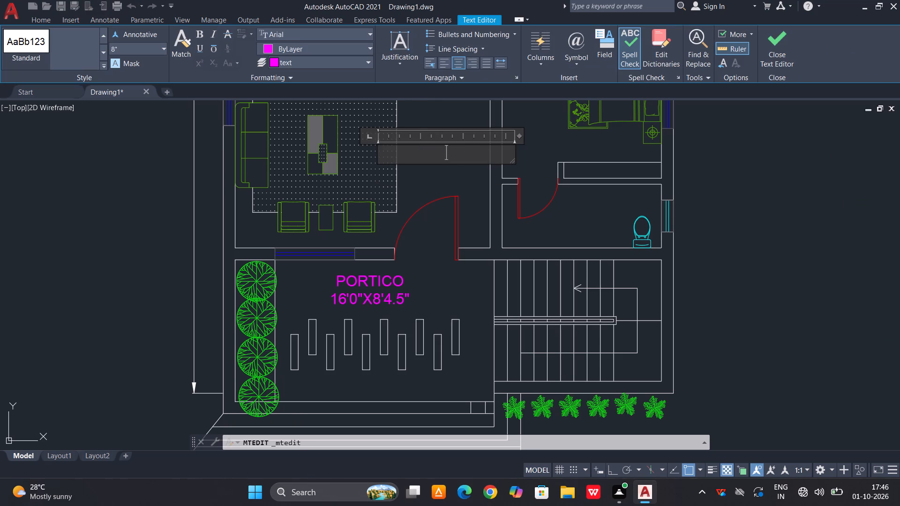
key(equal)
key(BackSpace)
key(shift+plus)
text(3'6")
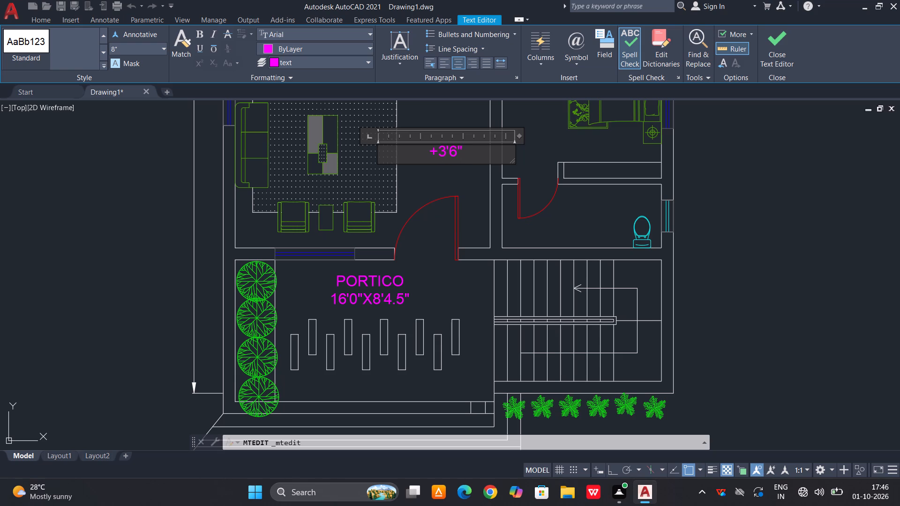
click(766, 37)
Change the room name in the label just above the rug to LIVING ROOM, with the size on the line below.
middle_drag(494, 222, 550, 351)
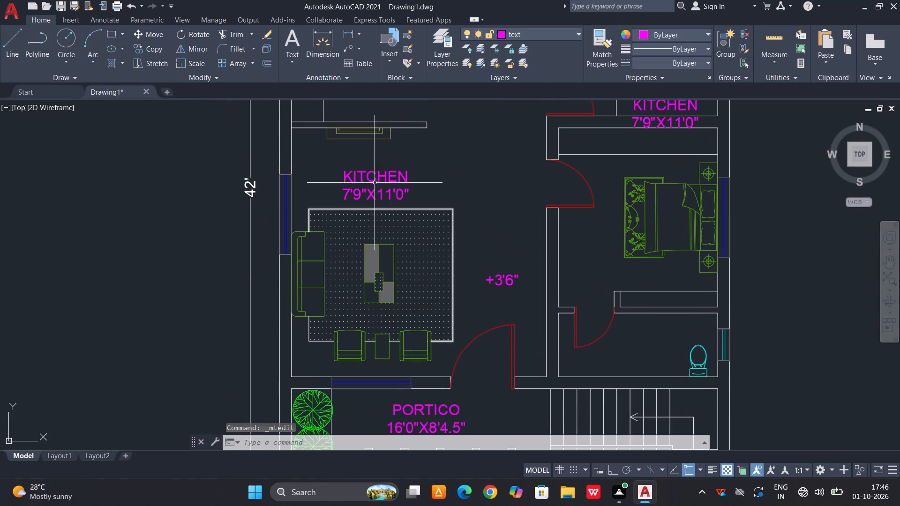
double_click(375, 180)
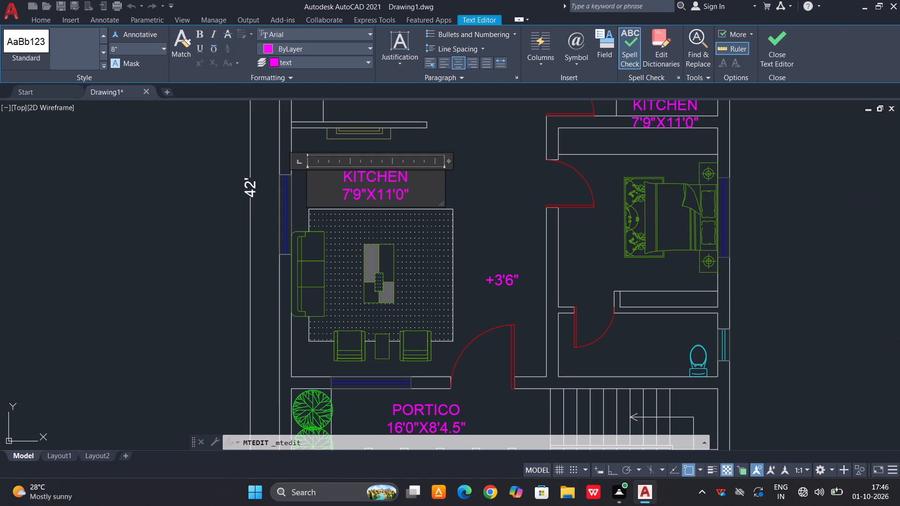
drag(420, 174, 342, 179)
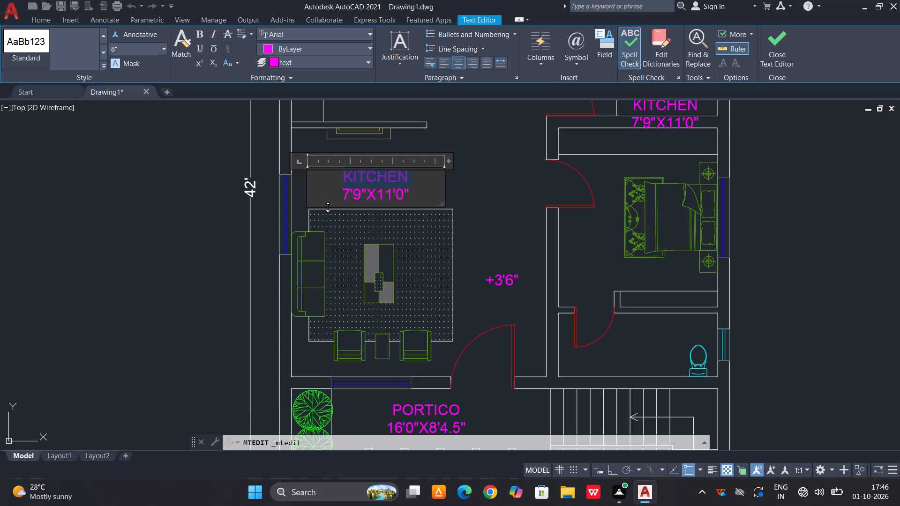
key(BackSpace)
text(LIVING ROOM)
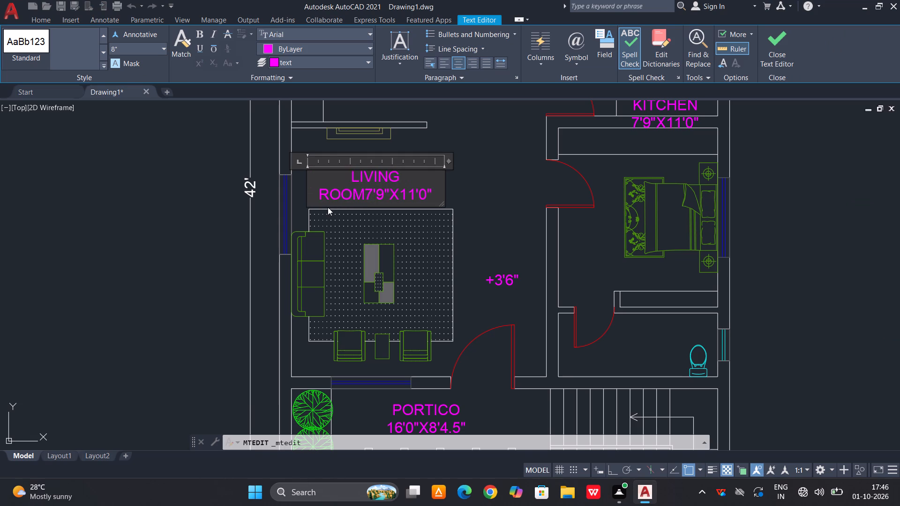
key(Return)
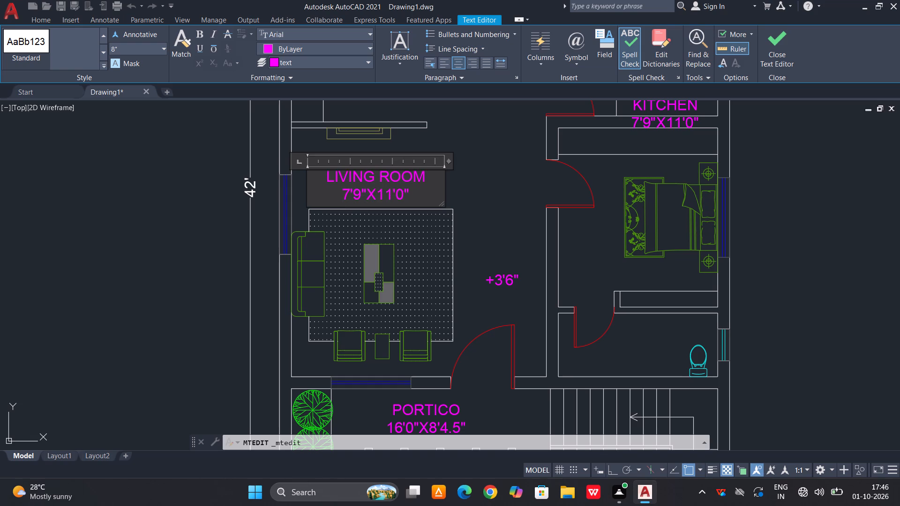
Set the size line of the LIVING ROOM label to 16'0"X16'0" and finish editing the text.
drag(358, 192, 348, 192)
drag(348, 192, 337, 197)
key(1)
text(6')
key(9)
key(BackSpace)
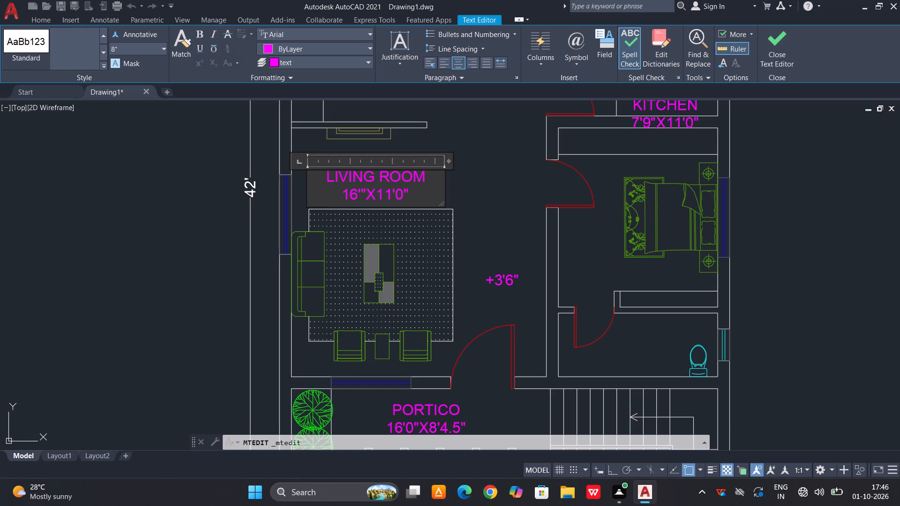
key(0)
drag(406, 196, 383, 196)
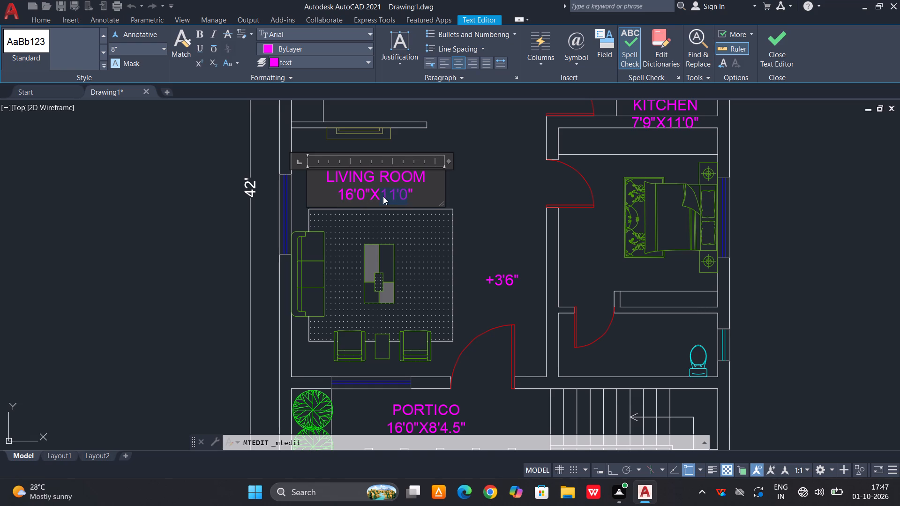
key(1)
text(6'0)
click(776, 33)
Change the room name in the label over the upper bedroom's bed to M.BEDROOM.
scroll(654, 254, down, 2)
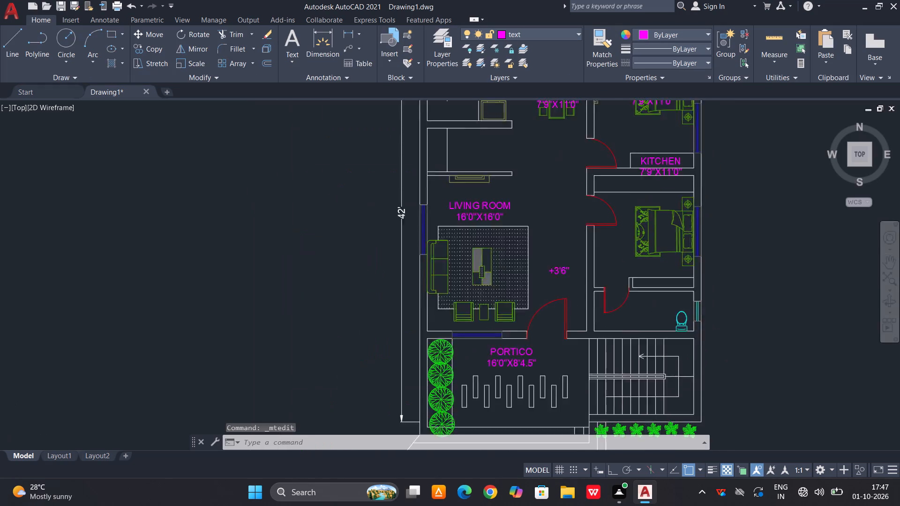
middle_drag(635, 115, 609, 184)
scroll(619, 233, up, 2)
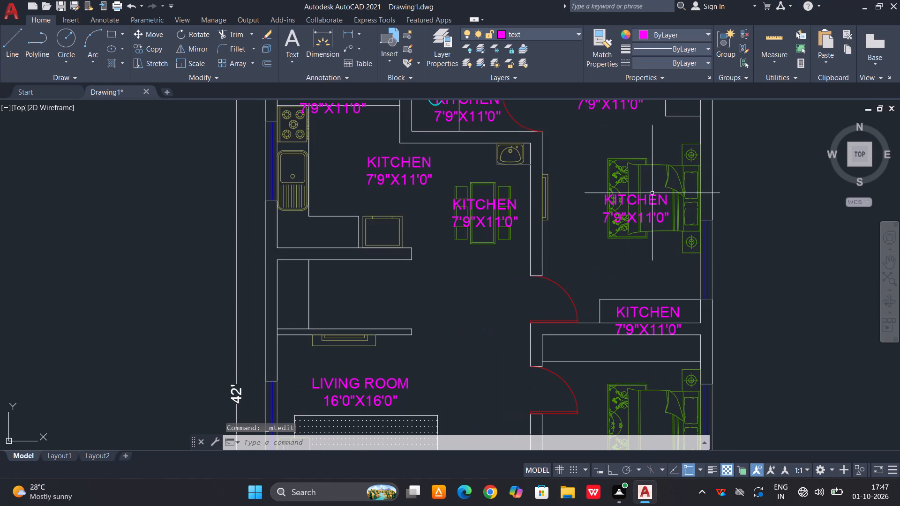
double_click(652, 194)
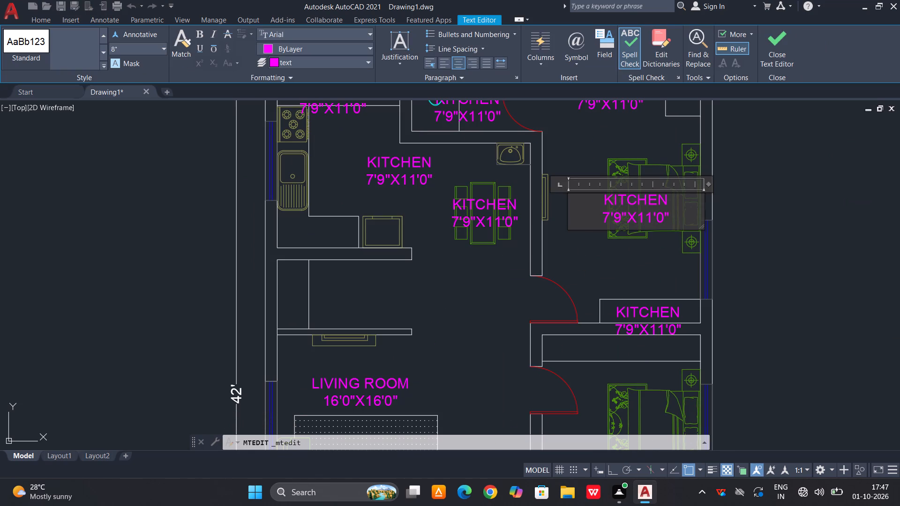
drag(667, 199, 615, 212)
drag(615, 212, 591, 202)
text(M.BEDR)
text(OOM)
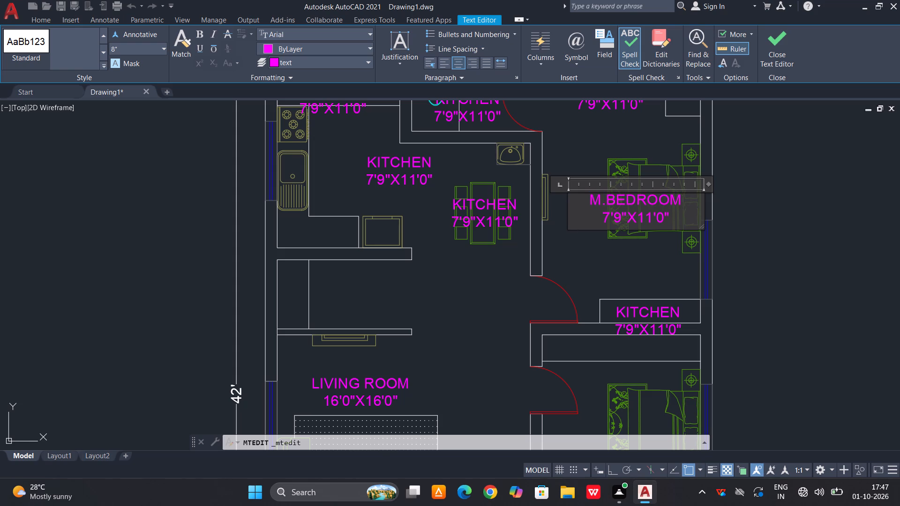
Set the size line of the M.BEDROOM label to 10'0"X15'9" and finish editing the text.
drag(620, 218, 603, 219)
drag(603, 219, 596, 222)
key(1)
text(0')
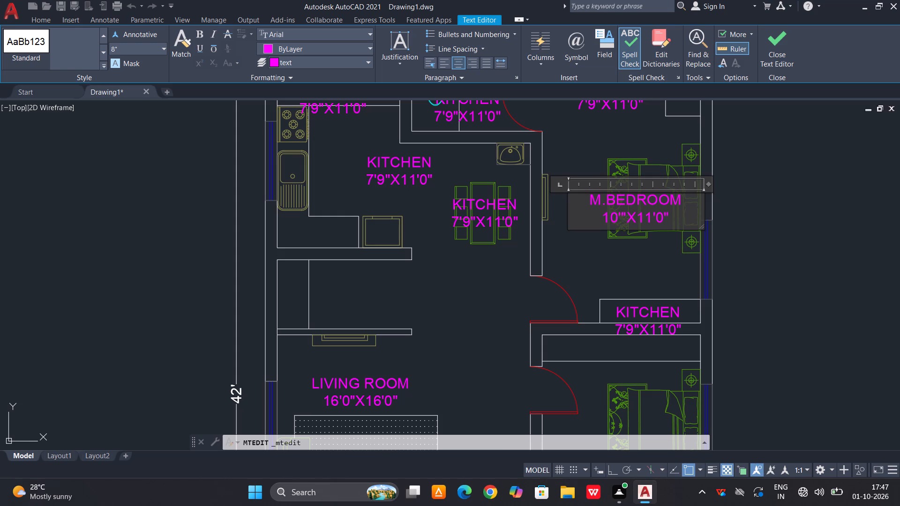
key(0)
drag(667, 220, 663, 221)
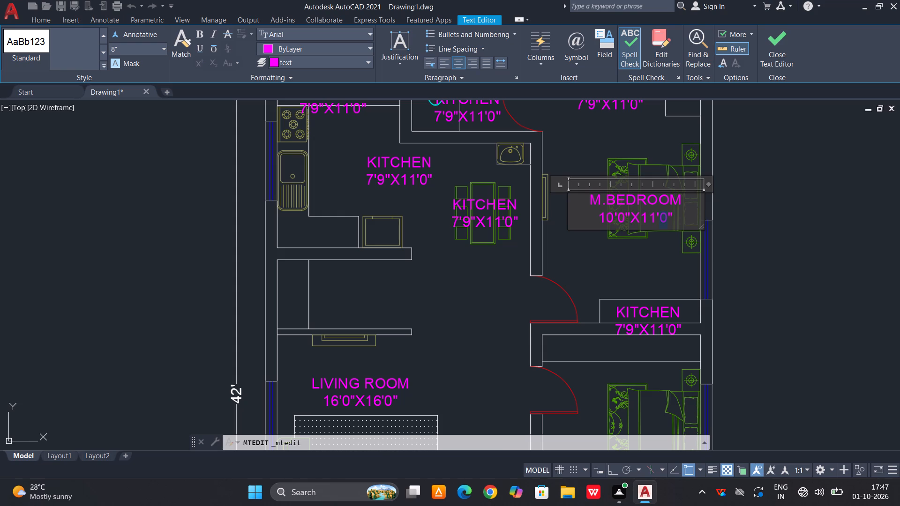
drag(663, 221, 638, 221)
key(1)
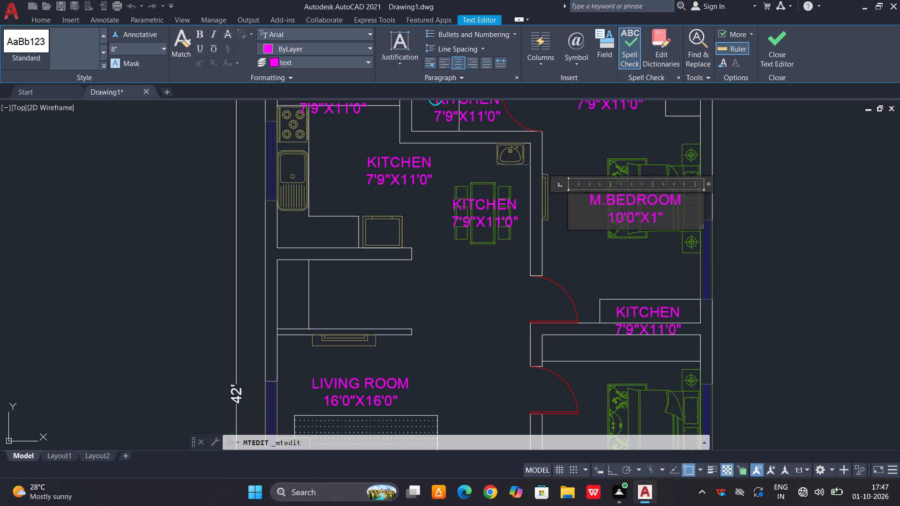
text(5'9)
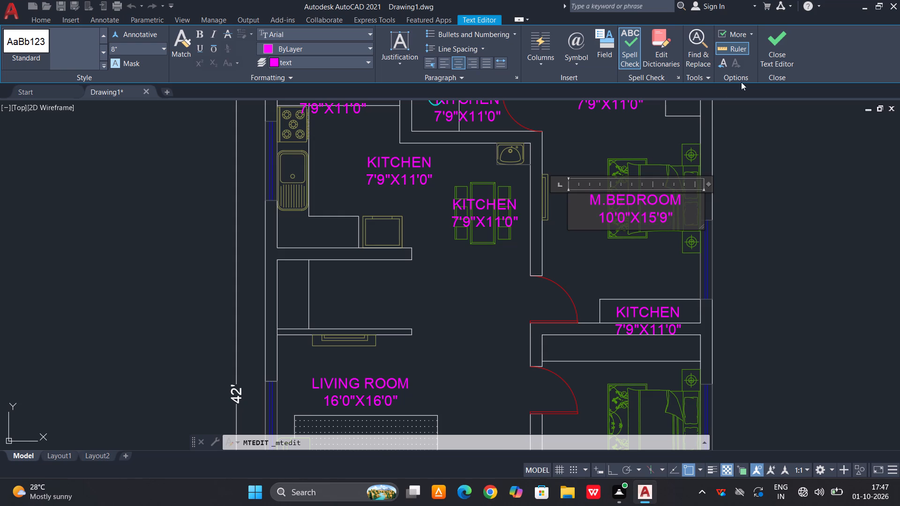
click(770, 41)
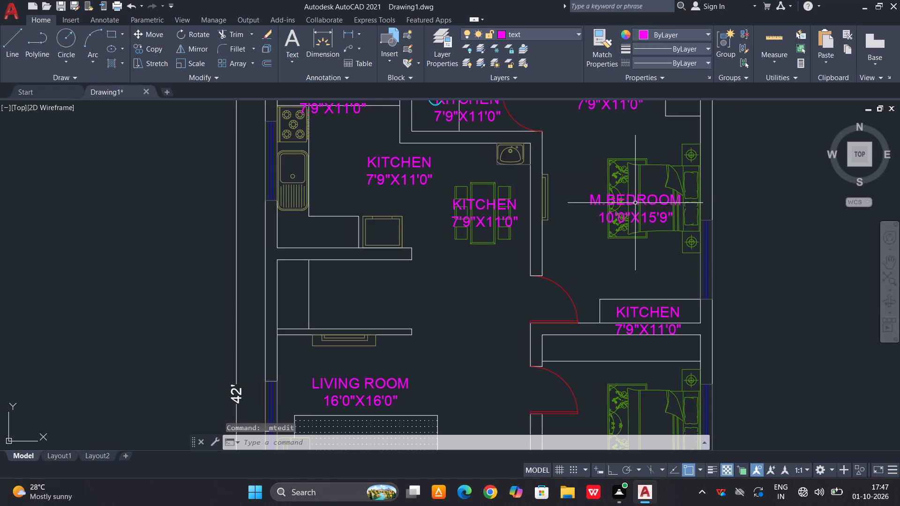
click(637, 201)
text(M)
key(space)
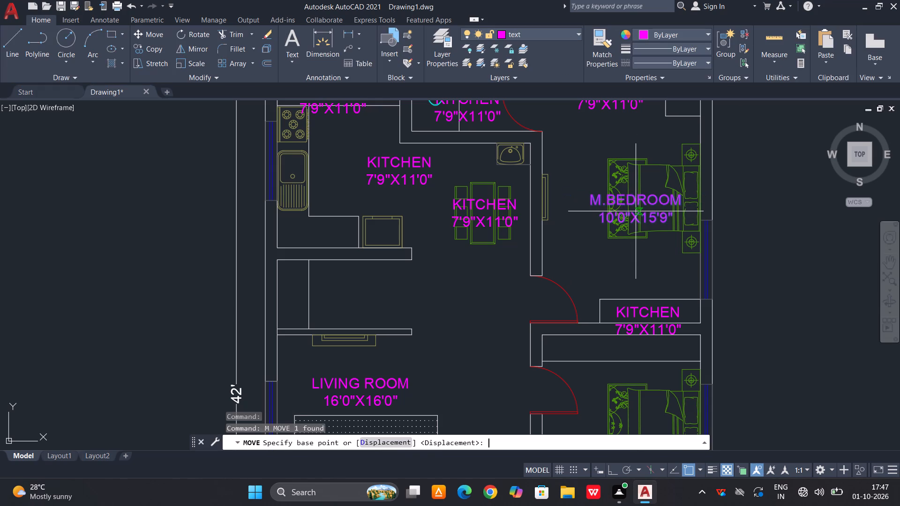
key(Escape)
Replace the whole kitchen label in the wardrobe strip along the master bedroom's top wall with WARDROP.
middle_drag(608, 153, 569, 278)
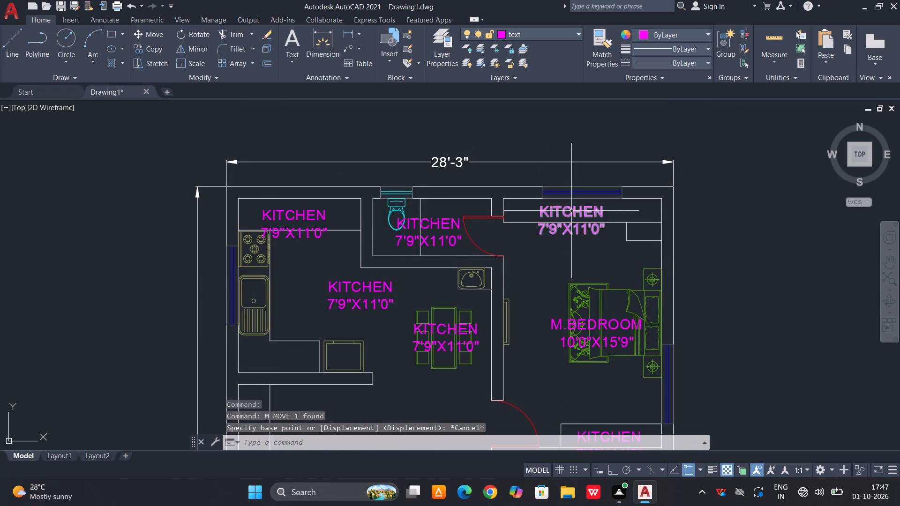
scroll(571, 210, up, 1)
double_click(572, 210)
triple_click(583, 208)
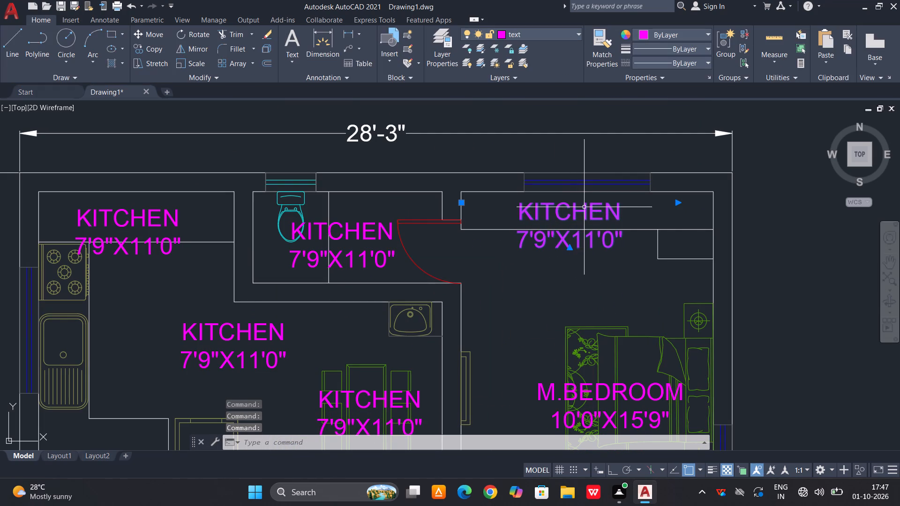
key(Escape)
triple_click(583, 209)
drag(623, 239, 623, 238)
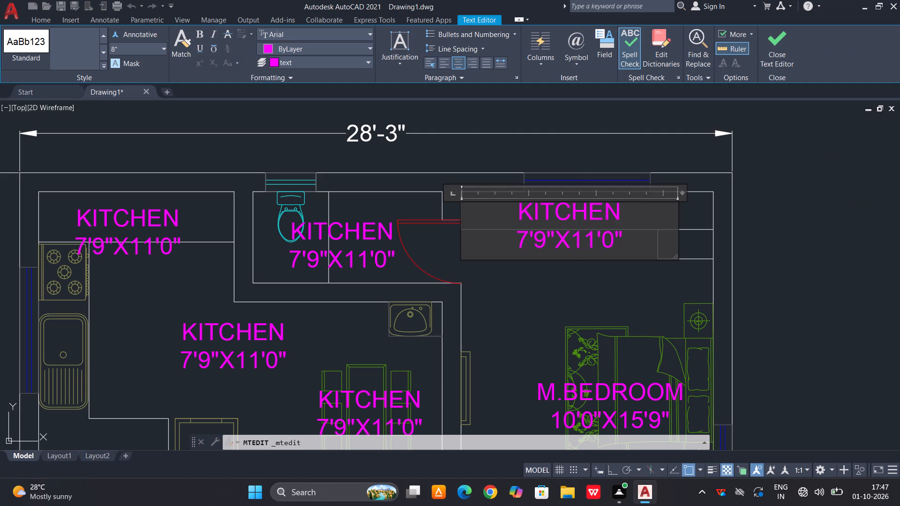
drag(623, 238, 518, 210)
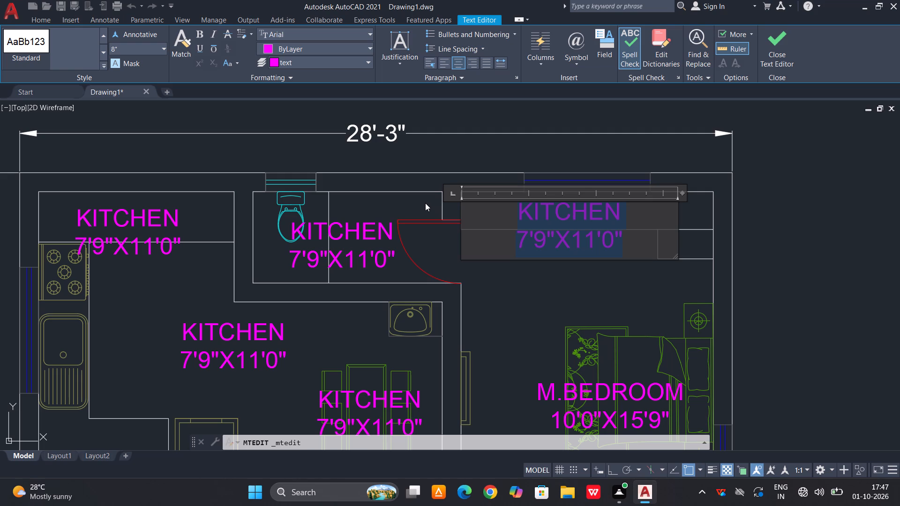
key(BackSpace)
text(WARD)
text(ROP)
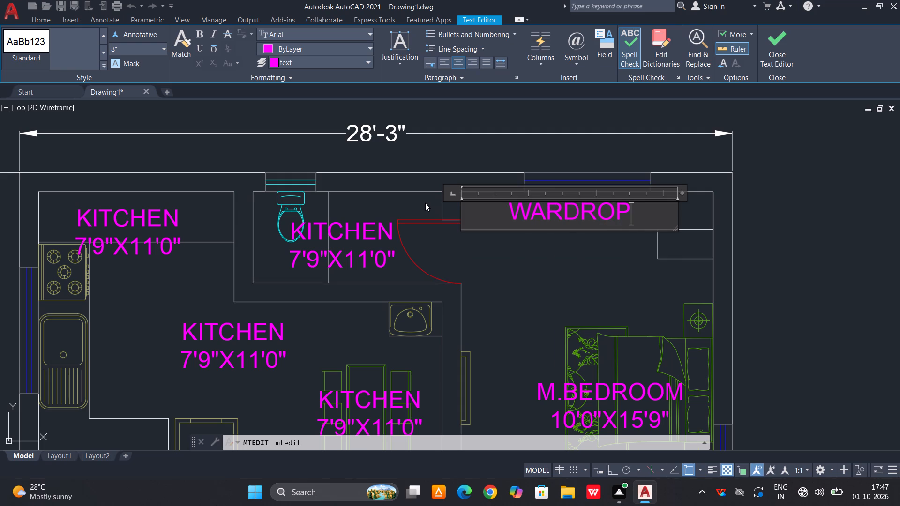
click(780, 54)
Copy the WARDROP label down to the small shelf box in the master bedroom's upper corner.
click(578, 212)
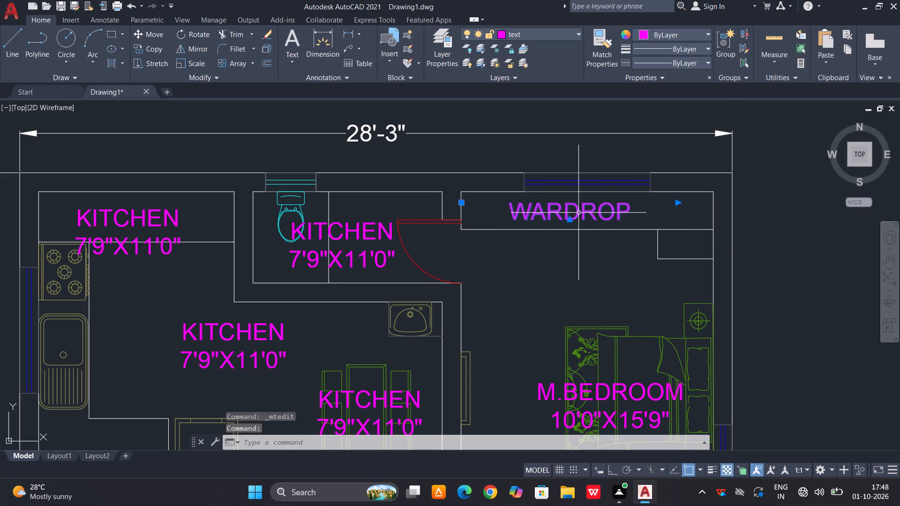
key(c)
text(O)
key(space)
click(573, 216)
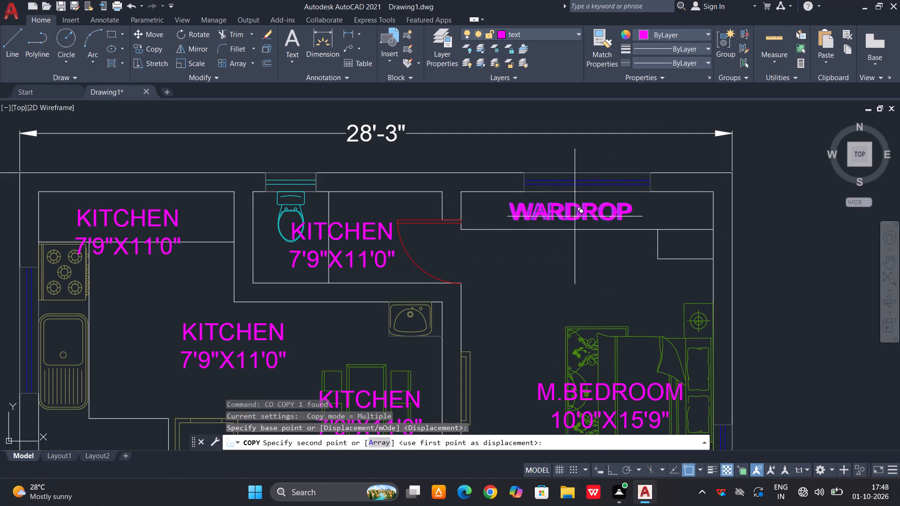
click(634, 251)
scroll(623, 254, up, 2)
key(Escape)
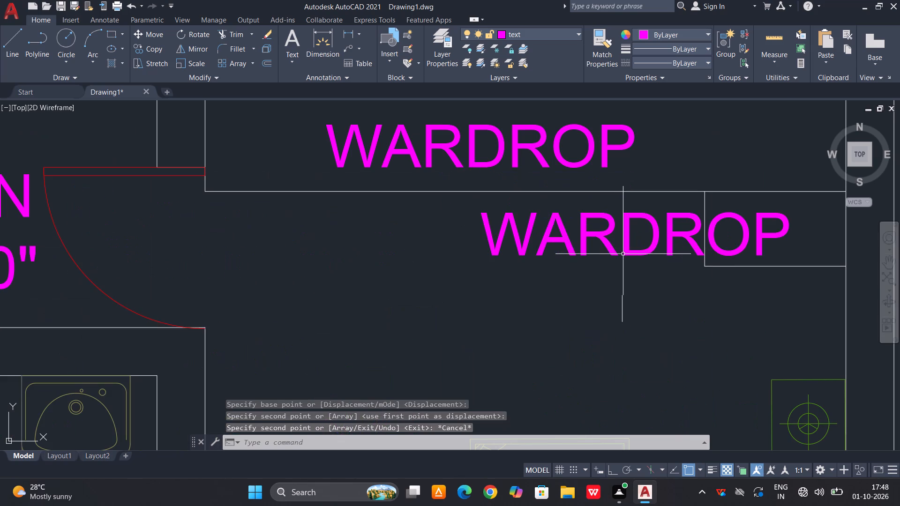
Change the copied WARDROP label to SHELF with a text height of 5" and finish editing.
double_click(623, 247)
key(ctrl+a)
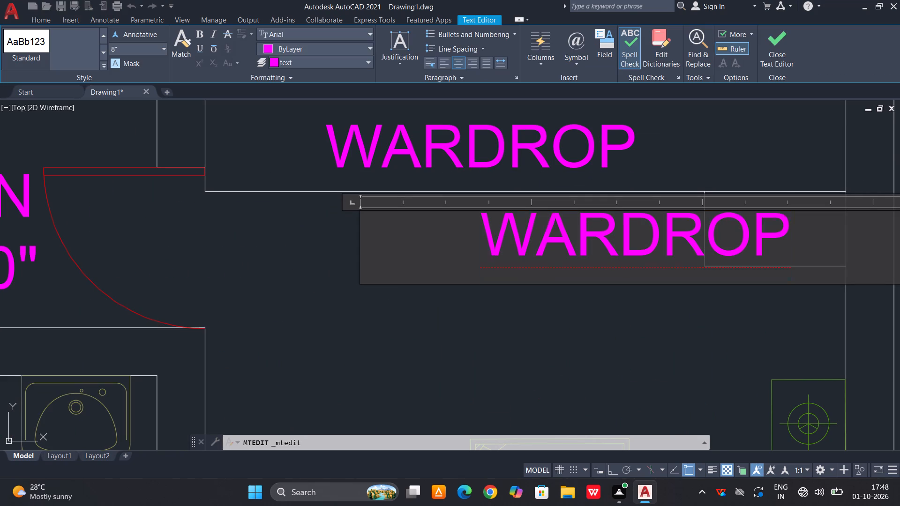
text(SHELF)
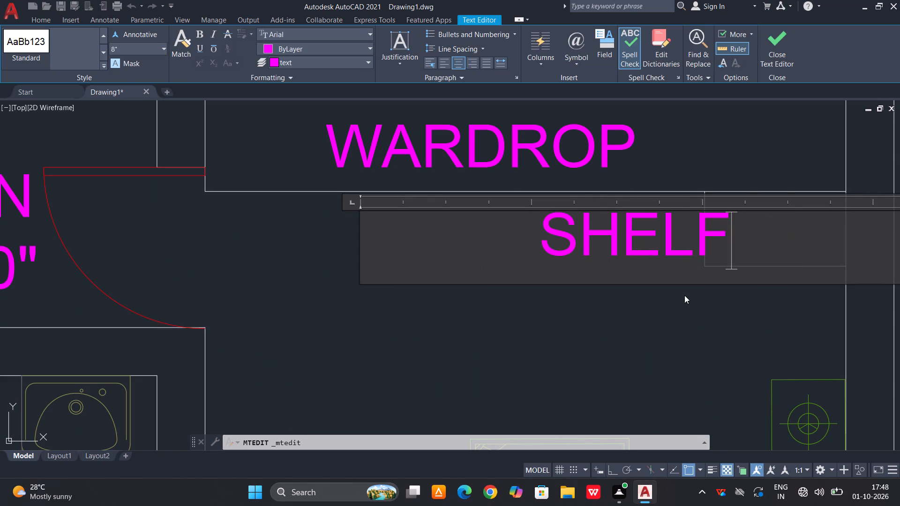
key(a)
drag(124, 46, 113, 47)
key(5)
key(shift+quotedbl)
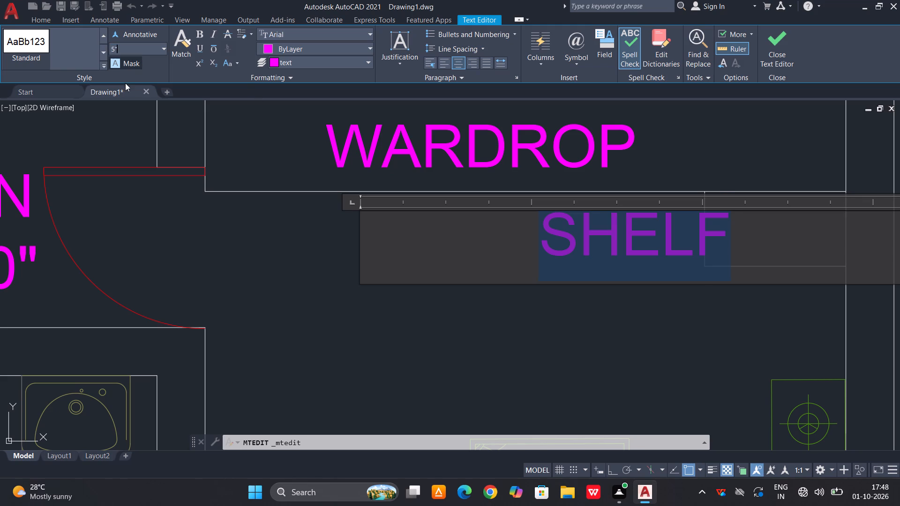
key(Return)
click(785, 44)
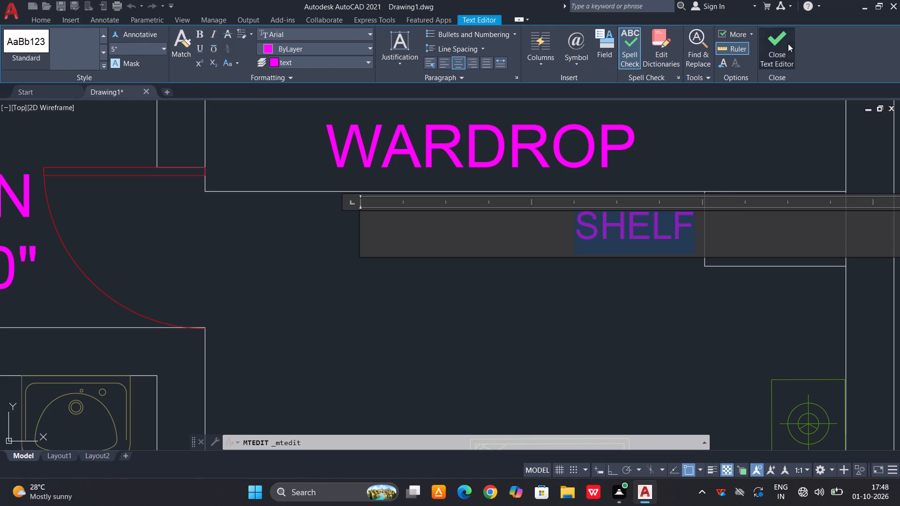
Move the SHELF label horizontally into the small shelf box beneath the wardrobe.
click(646, 223)
text(M)
key(space)
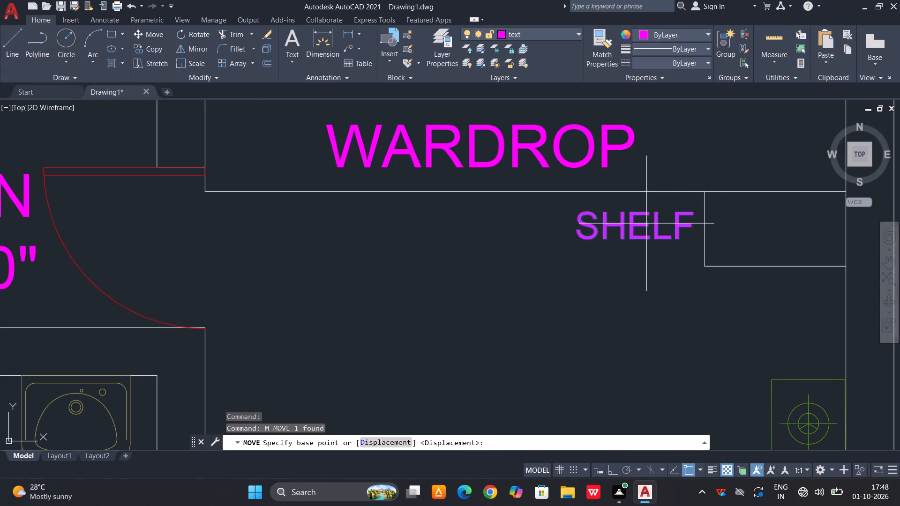
click(639, 227)
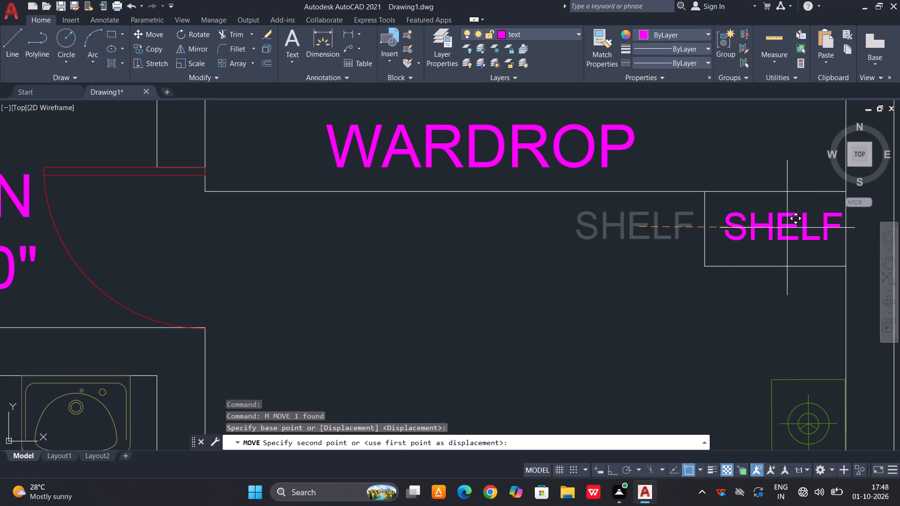
click(787, 228)
Replace the whole kitchen label in the wardrobe below the master bedroom's bed with WARDROP.
scroll(734, 187, down, 3)
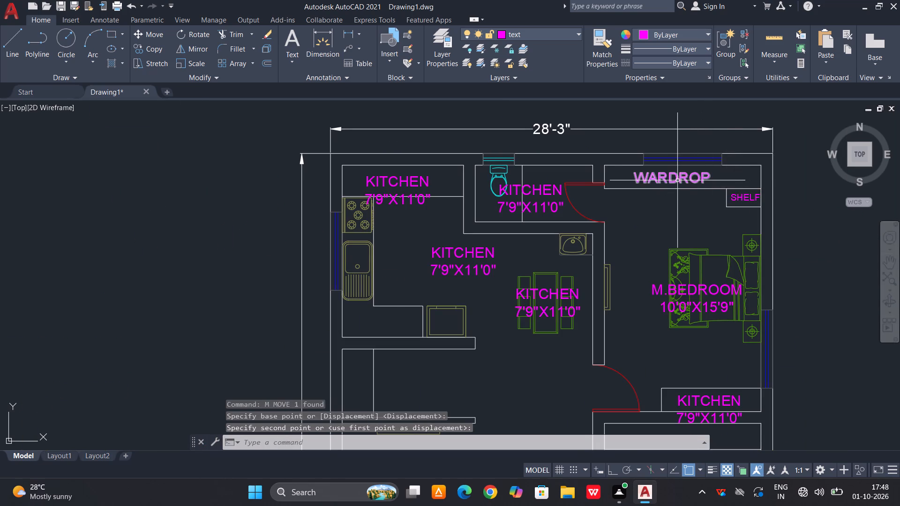
click(677, 179)
scroll(730, 201, up, 1)
key(Escape)
scroll(684, 155, down, 3)
scroll(676, 321, up, 2)
triple_click(681, 143)
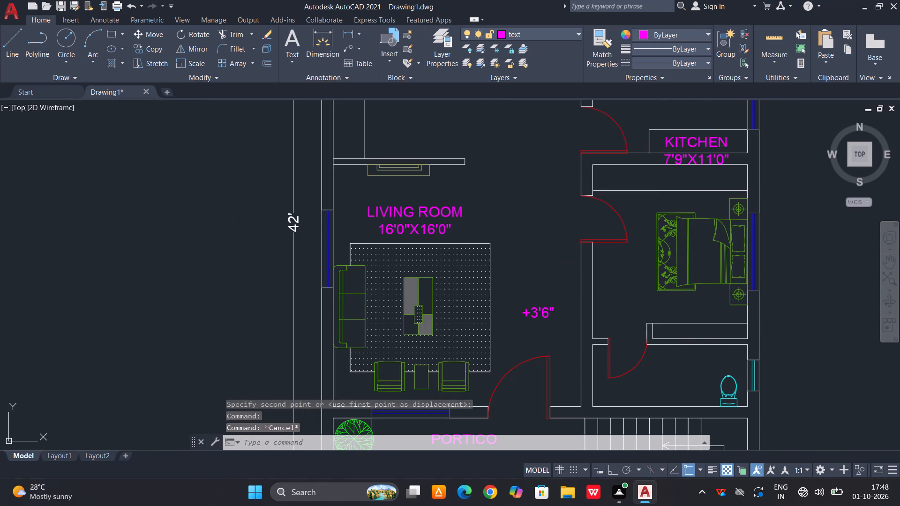
key(ctrl+a)
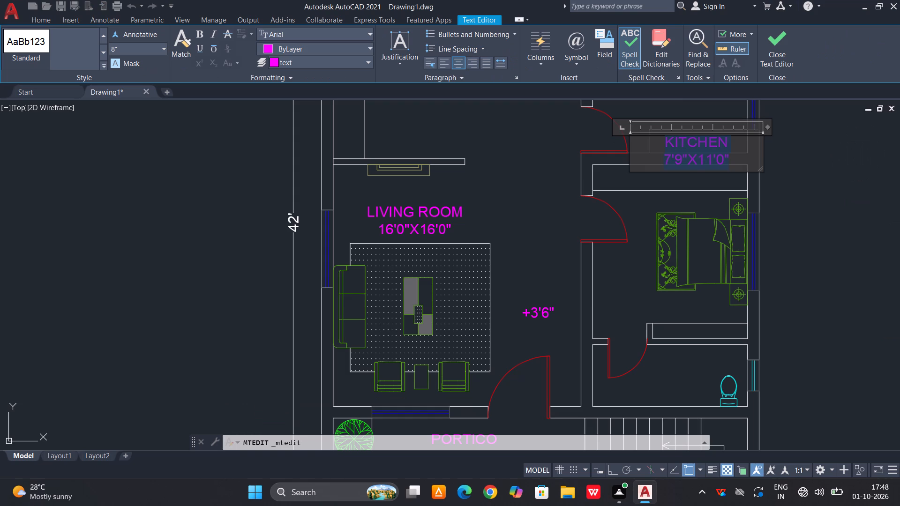
key(BackSpace)
text(WARDROP)
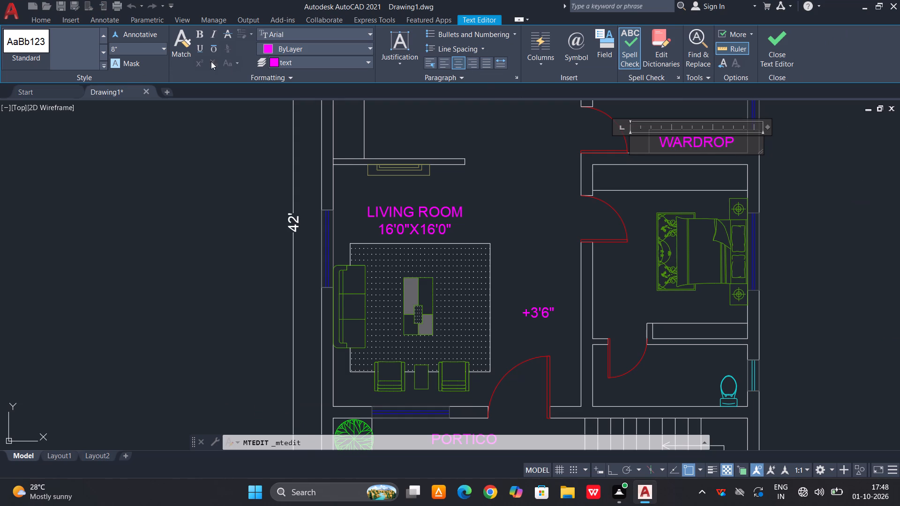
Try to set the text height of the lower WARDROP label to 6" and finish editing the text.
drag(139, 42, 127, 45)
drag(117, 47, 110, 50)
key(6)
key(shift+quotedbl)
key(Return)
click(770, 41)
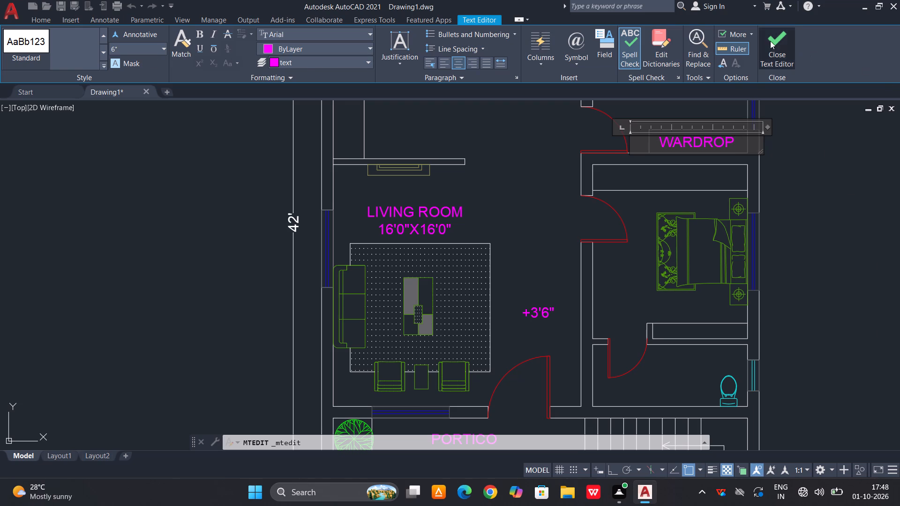
Set the text height of the WARDROP label along the master bedroom's top wall to 5" and finish editing.
middle_drag(726, 103, 682, 309)
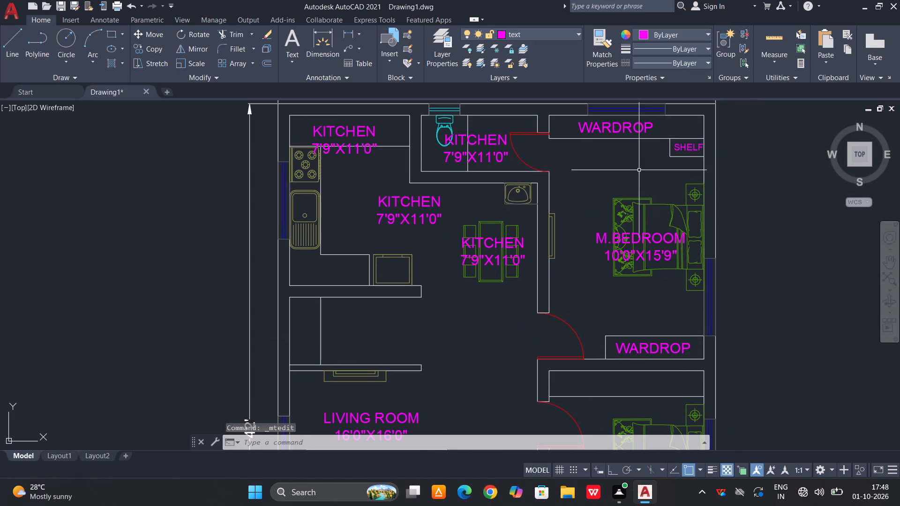
double_click(618, 127)
double_click(616, 127)
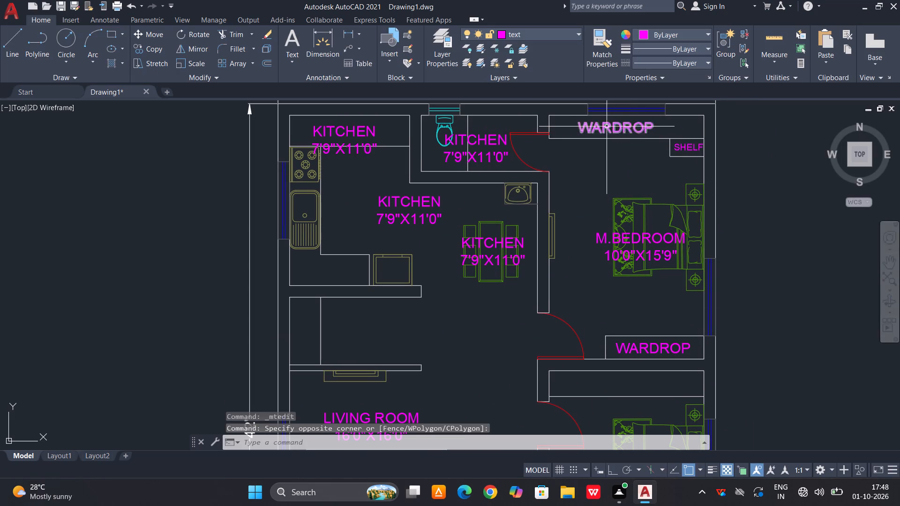
double_click(607, 126)
drag(663, 132, 562, 142)
click(119, 45)
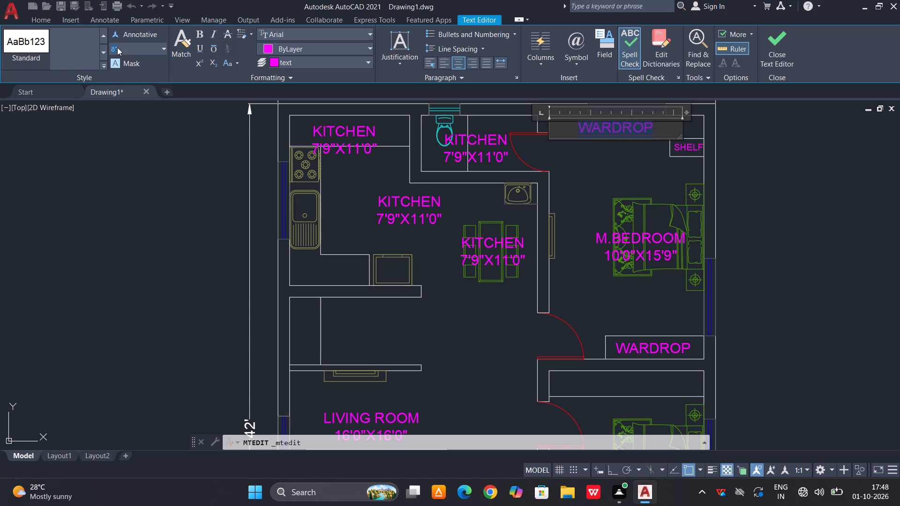
key(5)
key(shift+quotedbl)
key(Return)
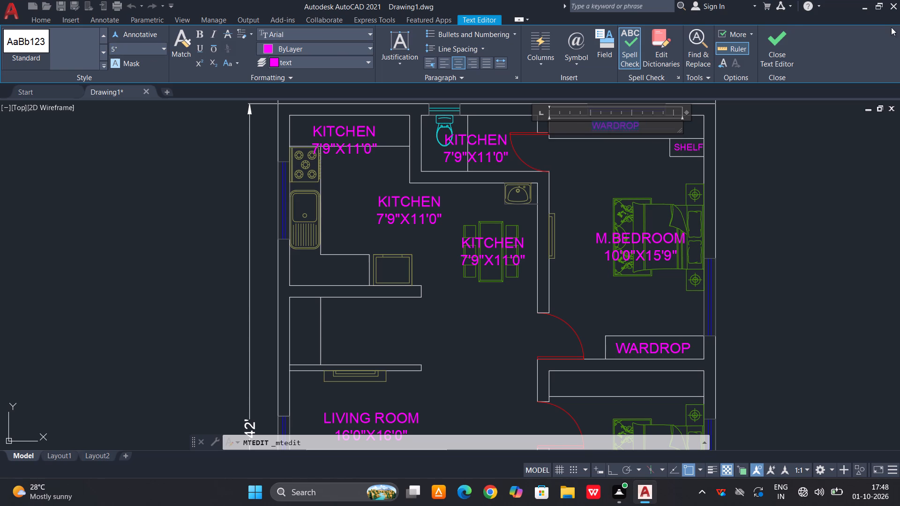
click(772, 42)
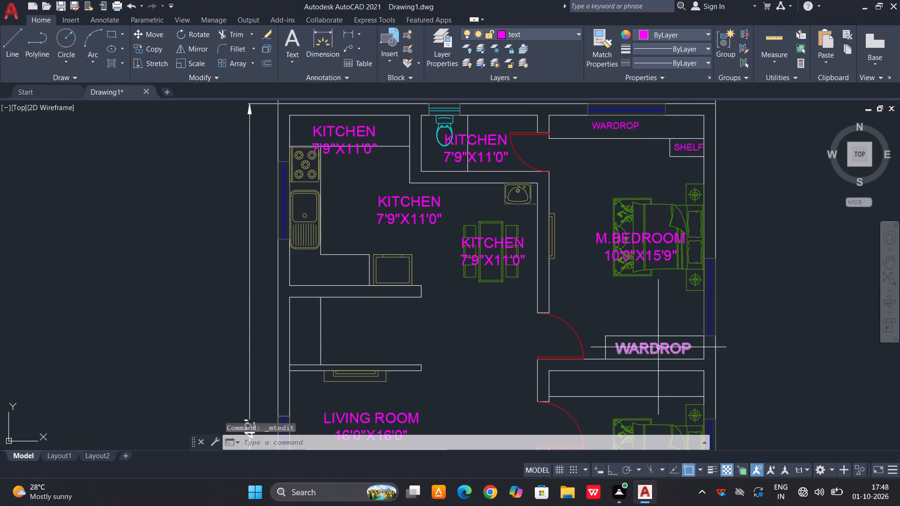
Set the text height of the WARDROP label in the wardrobe below the master bedroom's bed to 5" and finish editing.
double_click(658, 347)
key(ctrl+a)
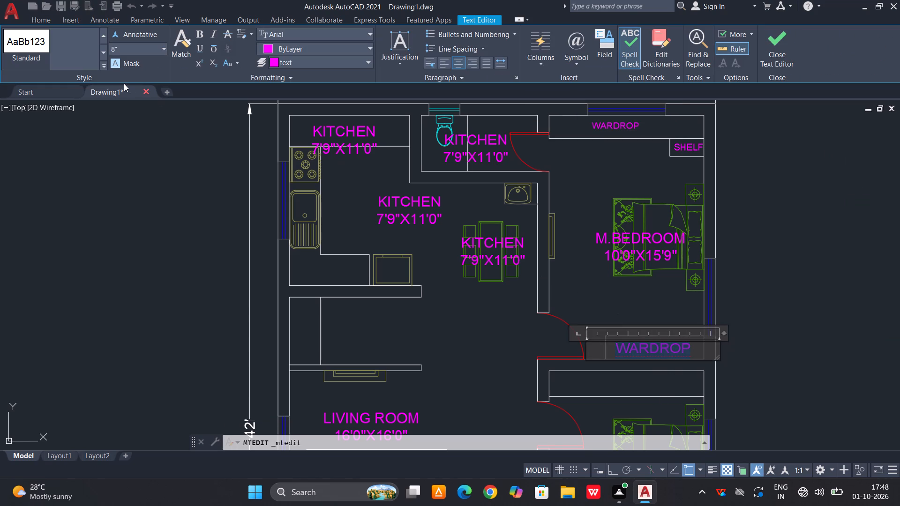
drag(120, 47, 111, 50)
key(5)
key(shift+quotedbl)
key(Return)
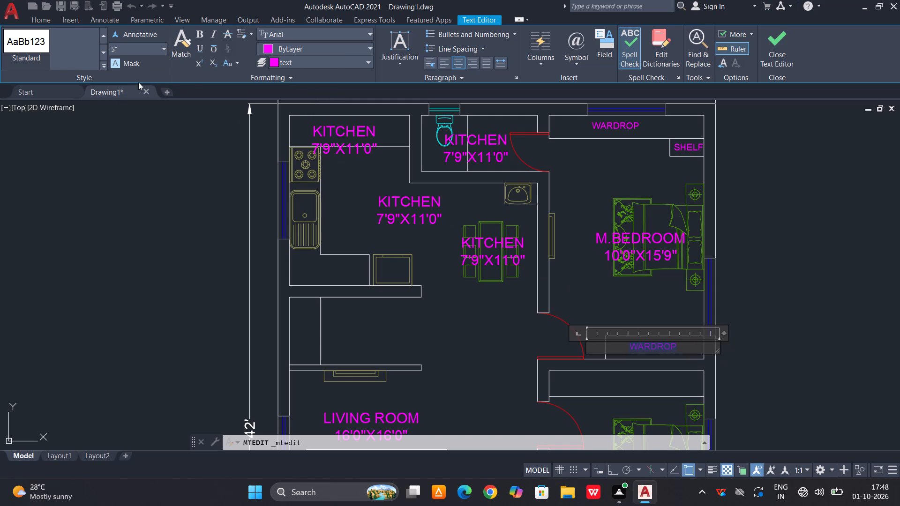
click(783, 40)
Replace the name KITCHEN with TOILET in the copied label over the toilet room.
scroll(666, 141, down, 1)
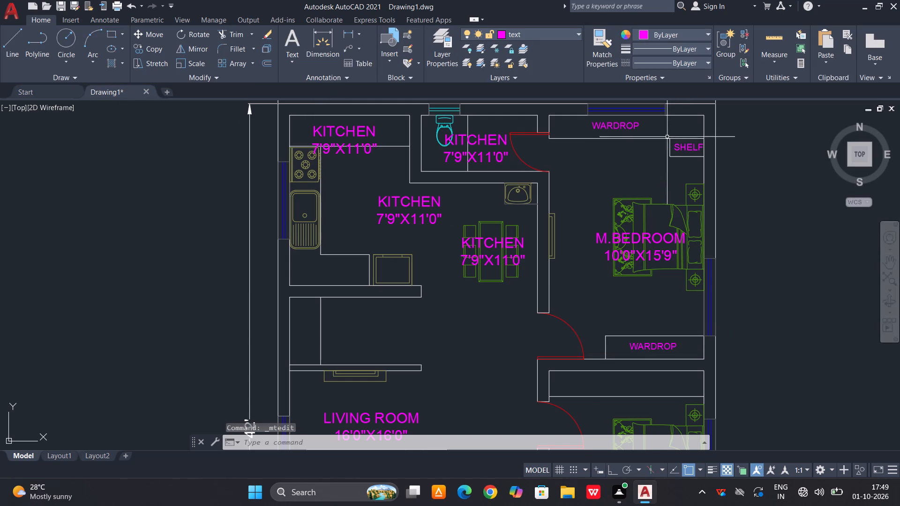
scroll(539, 132, up, 2)
double_click(546, 153)
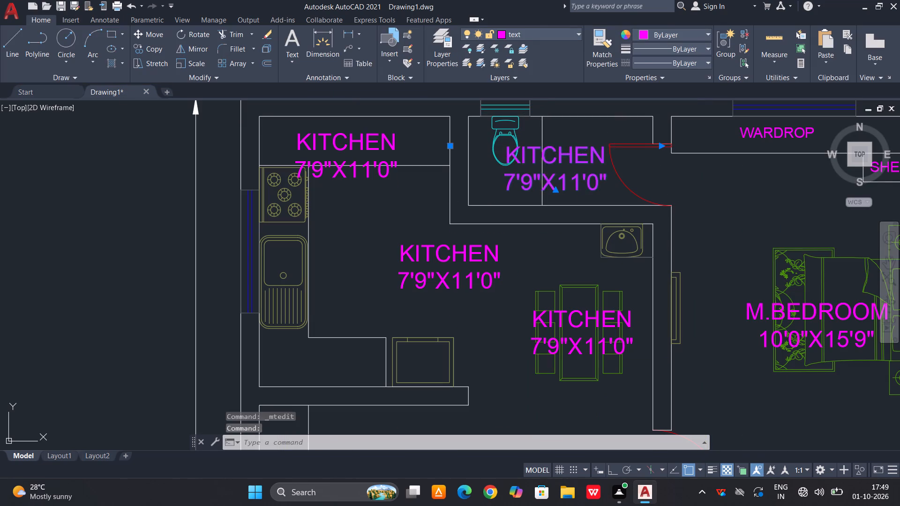
drag(609, 156, 451, 166)
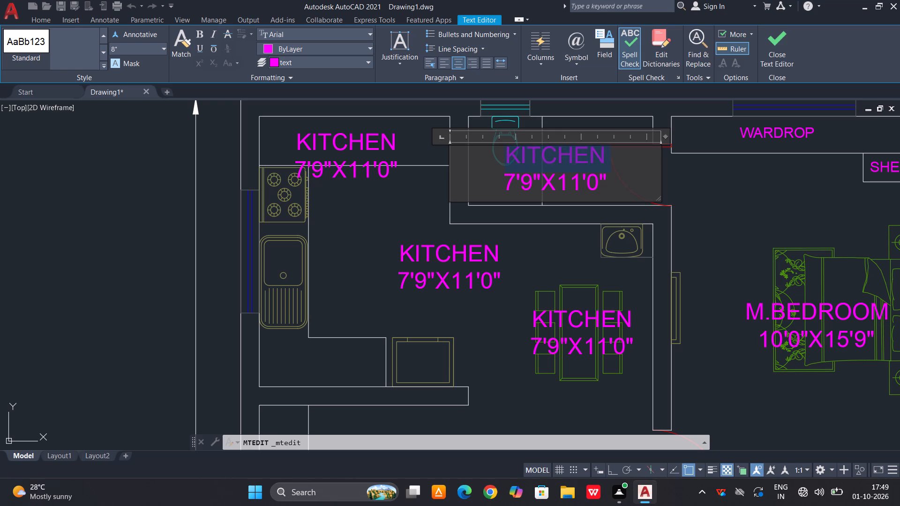
key(t)
key(o)
text(ILET)
key(Return)
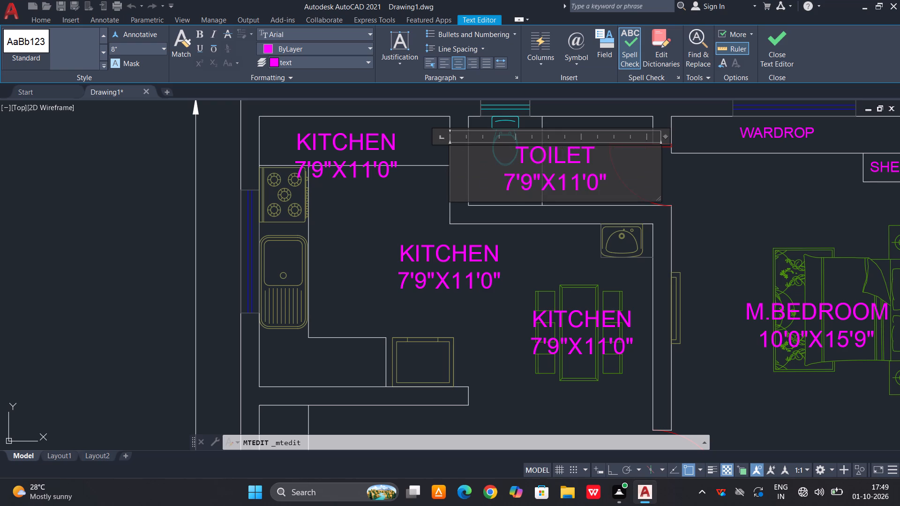
Change the TOILET label's size line to 7'6"X3'7.5" and finish editing.
click(530, 177)
key(BackSpace)
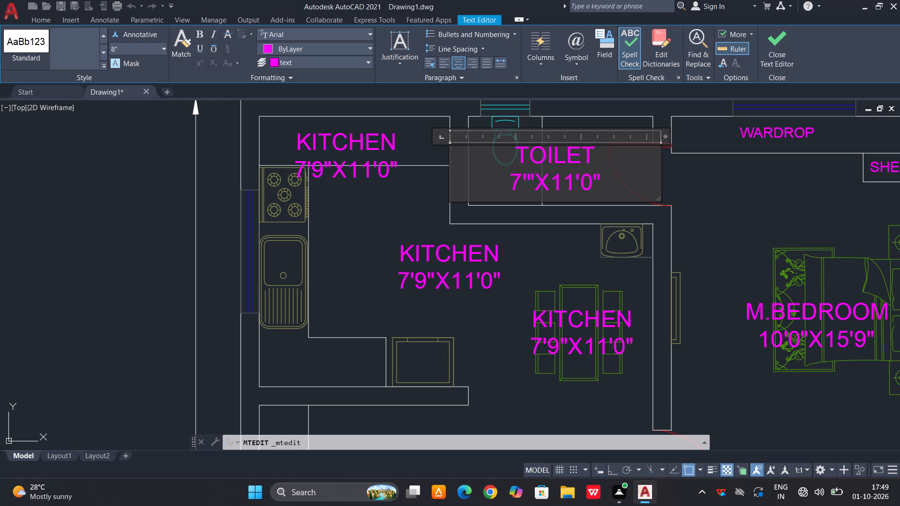
key(6)
drag(598, 183, 598, 182)
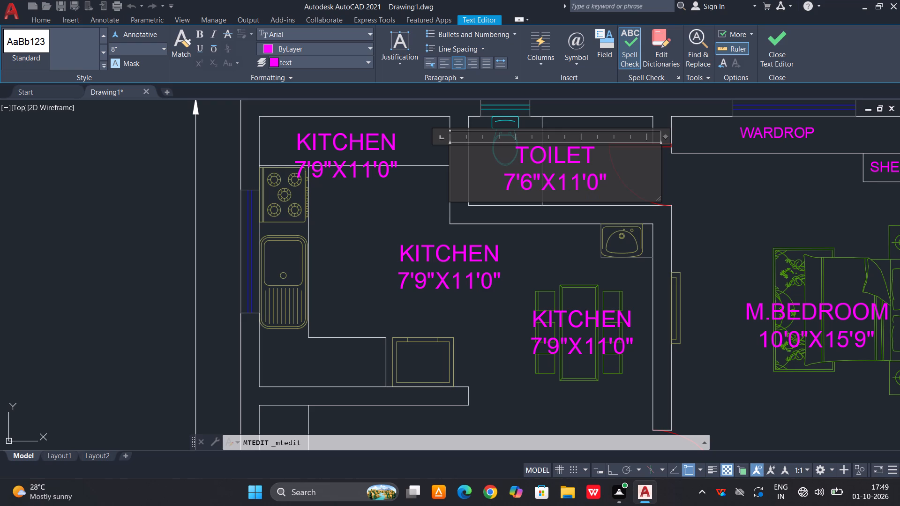
drag(598, 182, 561, 192)
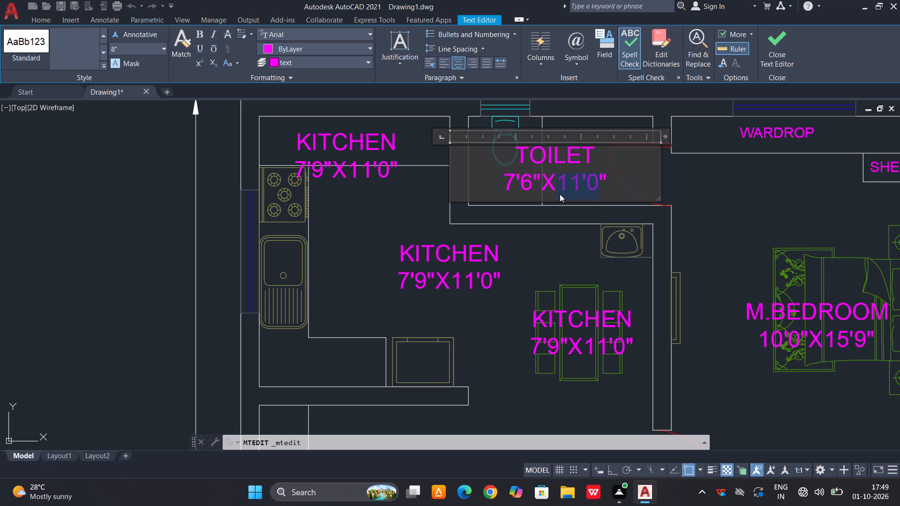
key(3)
text('7)
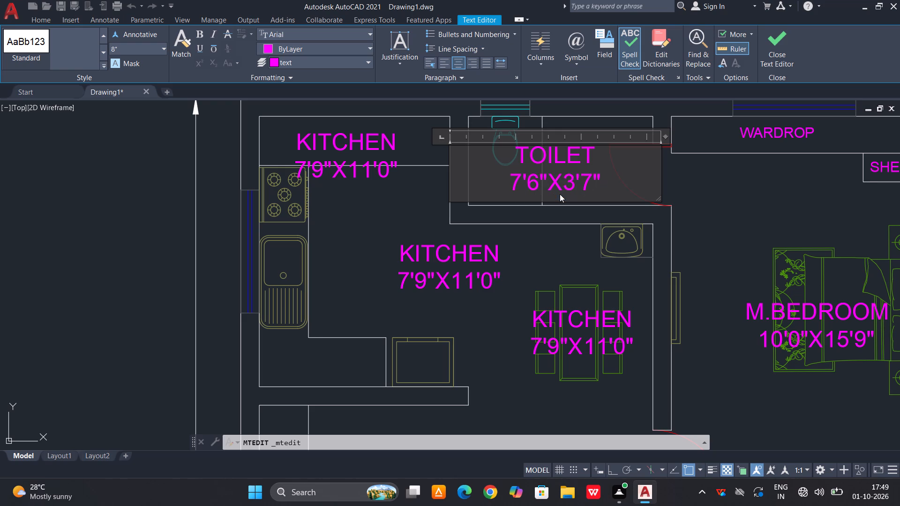
key(period)
text(5")
key(BackSpace)
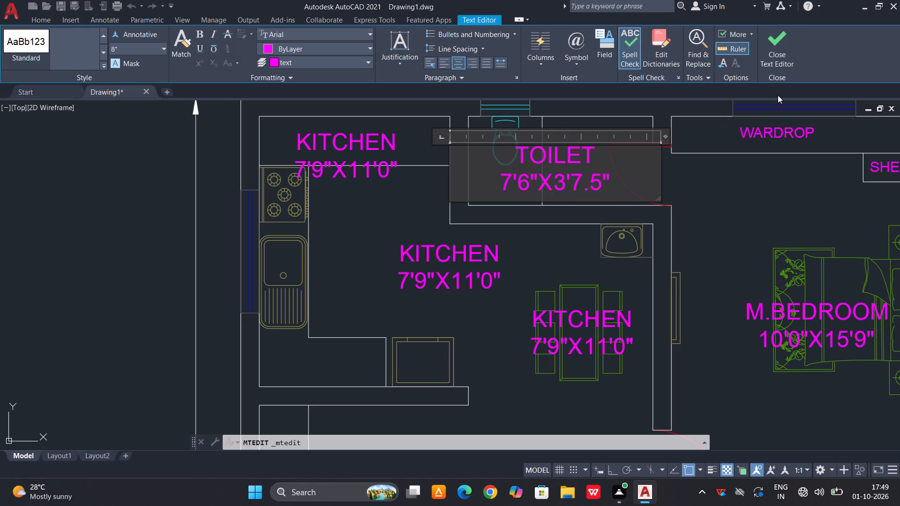
click(776, 47)
Replace the name KITCHEN with DINING in the copied label over the dining table.
scroll(710, 135, down, 2)
scroll(660, 213, up, 1)
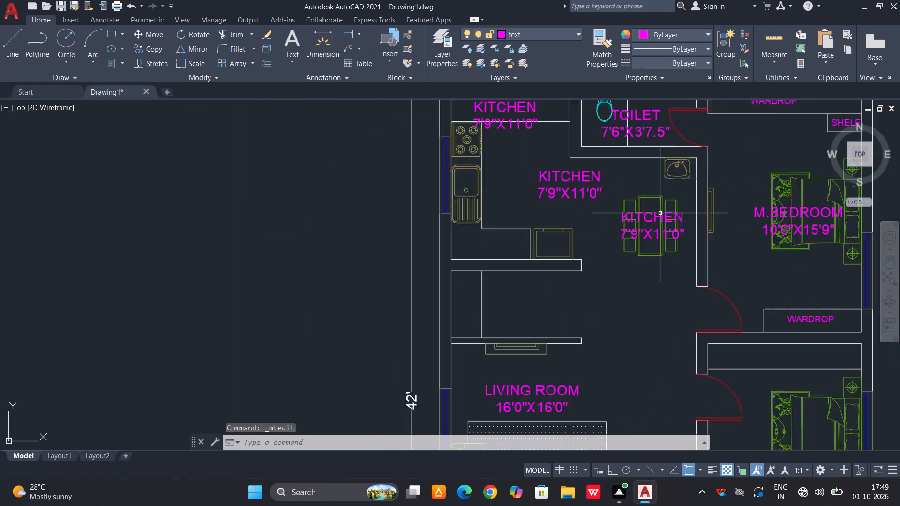
scroll(660, 213, up, 1)
double_click(659, 217)
drag(698, 220, 651, 228)
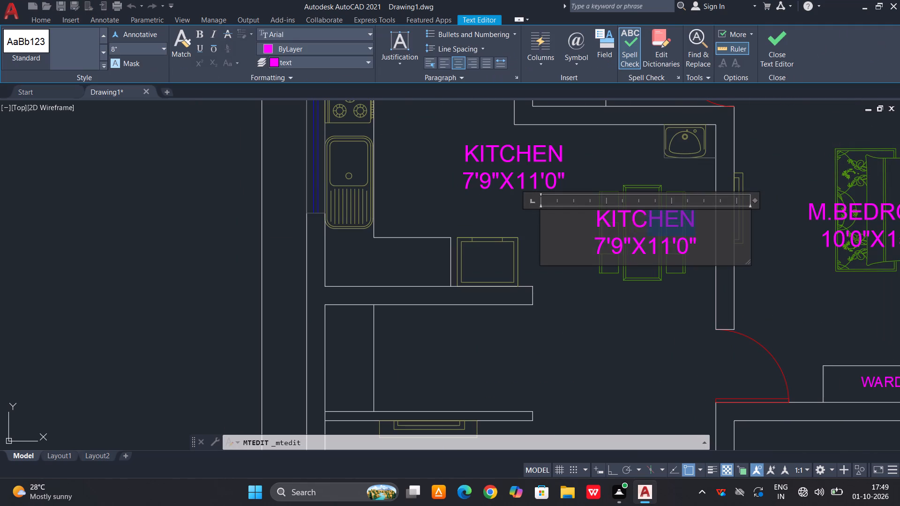
drag(651, 228, 577, 237)
text(DI)
text(NING)
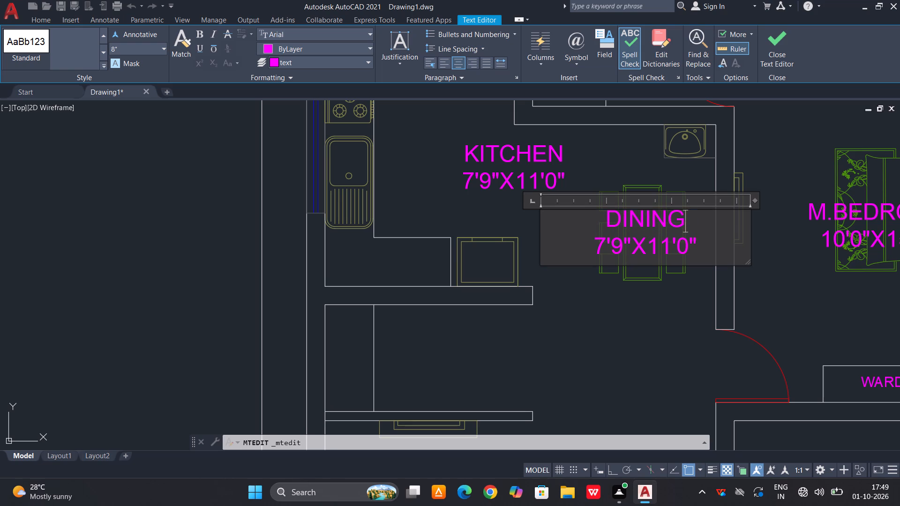
Change the first dimension in the DINING label's size line to 8'3" and finish editing.
drag(620, 244, 614, 244)
drag(605, 246, 619, 241)
click(620, 240)
drag(621, 239, 590, 247)
key(8)
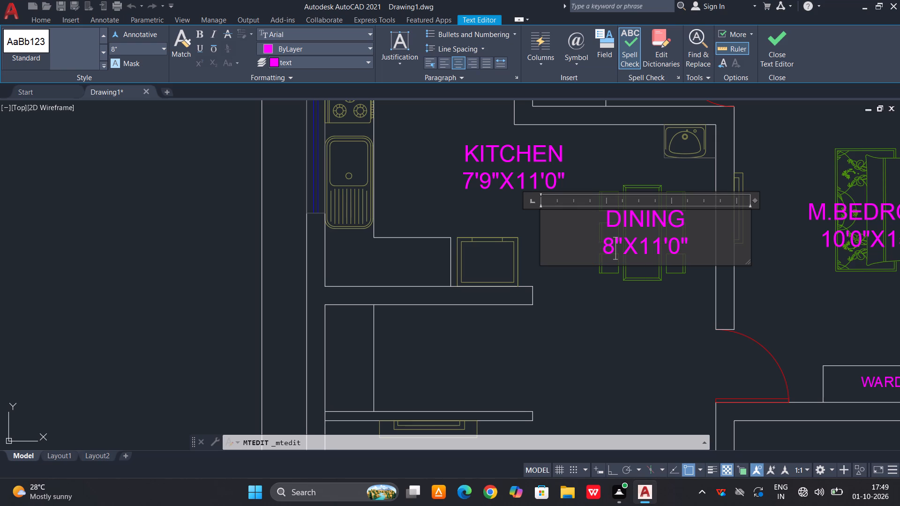
text('3)
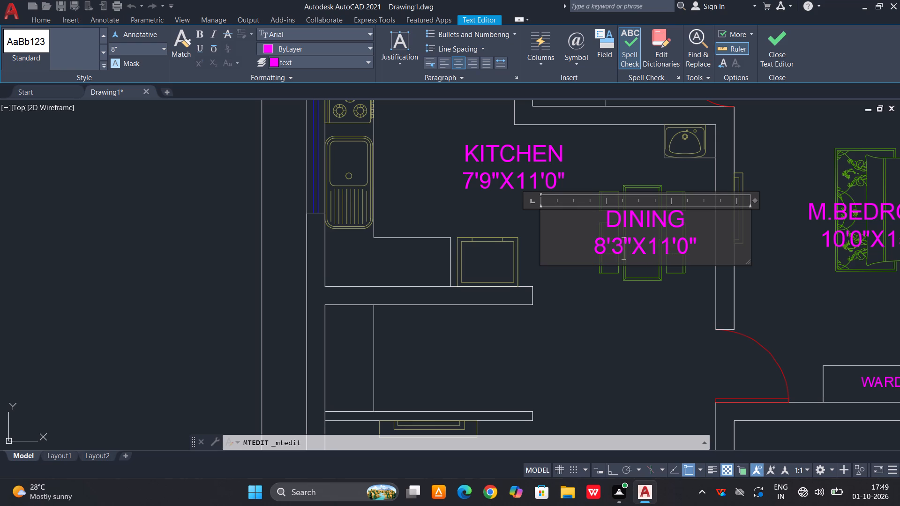
click(690, 246)
drag(690, 245, 688, 245)
drag(688, 245, 682, 245)
click(667, 302)
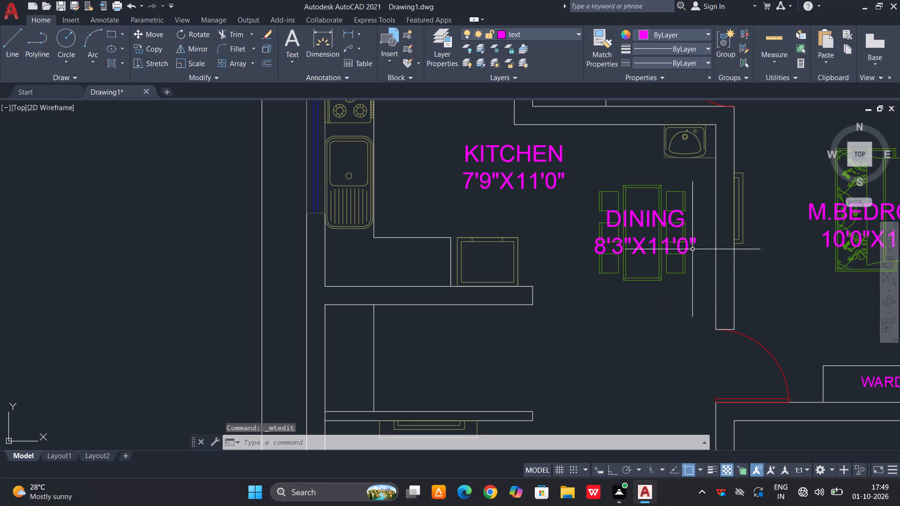
Rotate the DINING label a quarter turn clockwise so it reads downward along the dining table.
click(649, 221)
text(RO)
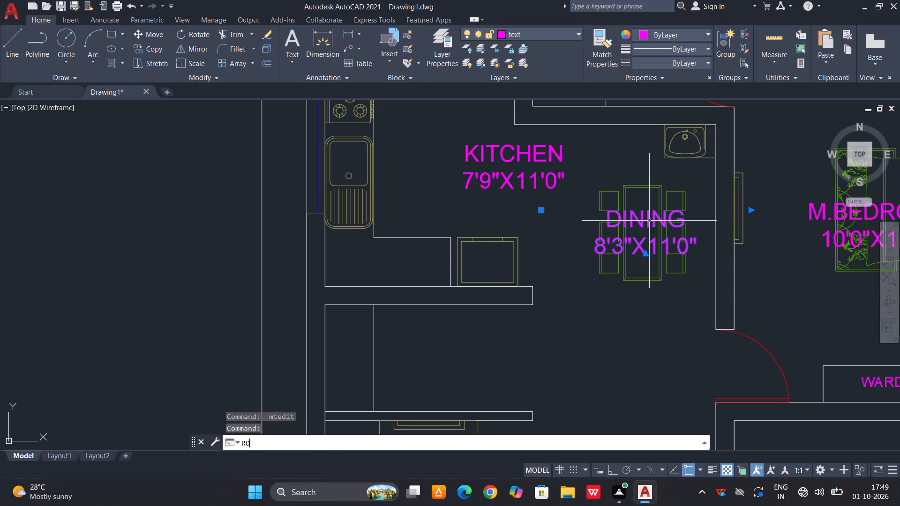
key(space)
click(649, 221)
click(643, 217)
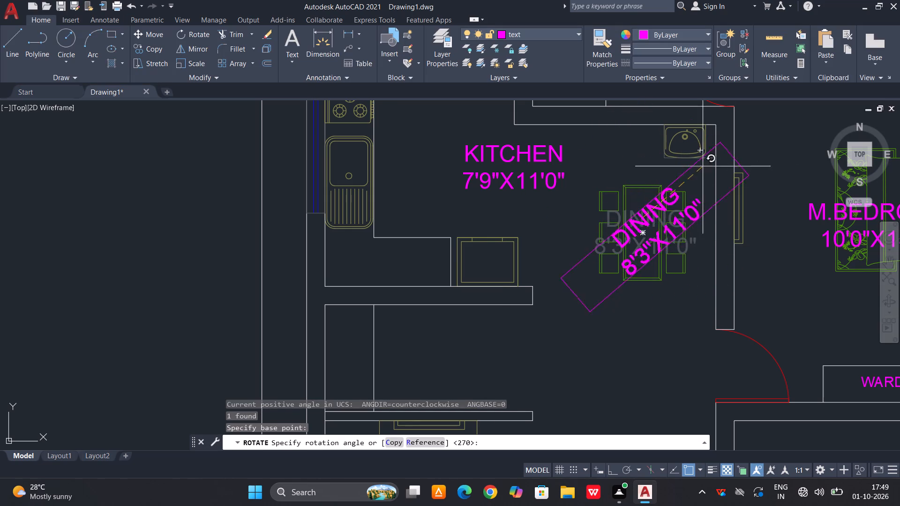
click(643, 283)
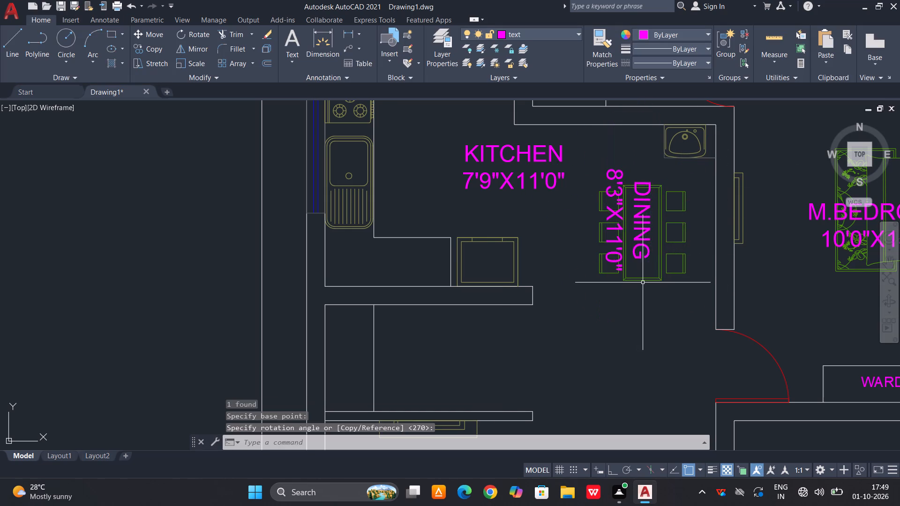
Set the text height of the whole rotated DINING label to 6" and finish editing.
scroll(643, 225, up, 2)
key(Escape)
click(637, 253)
click(624, 273)
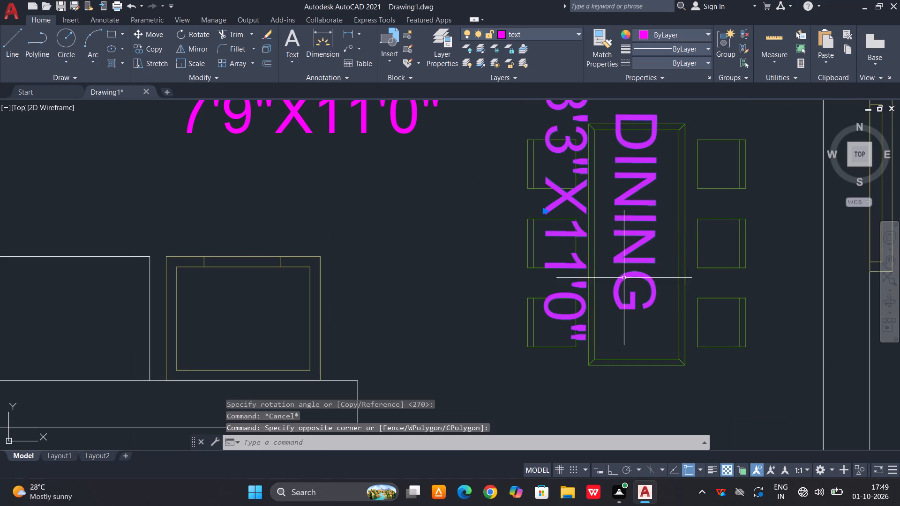
click(623, 281)
triple_click(622, 287)
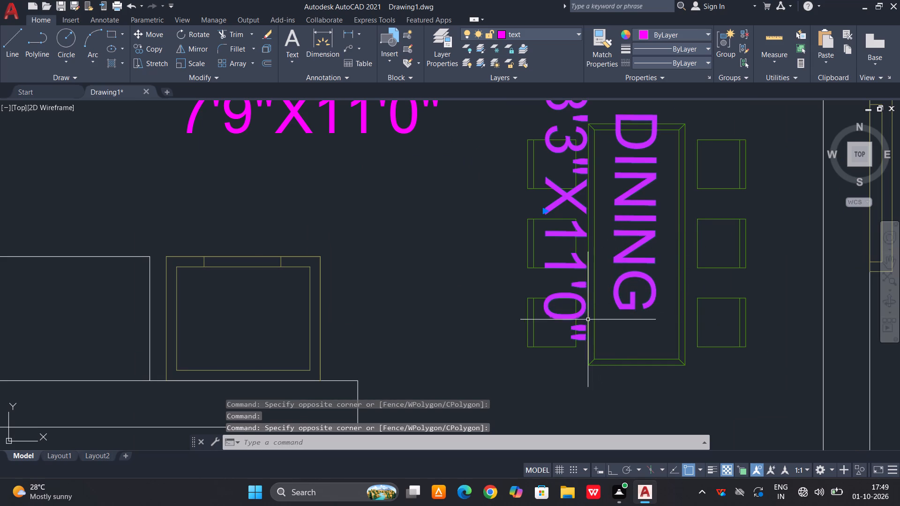
key(Escape)
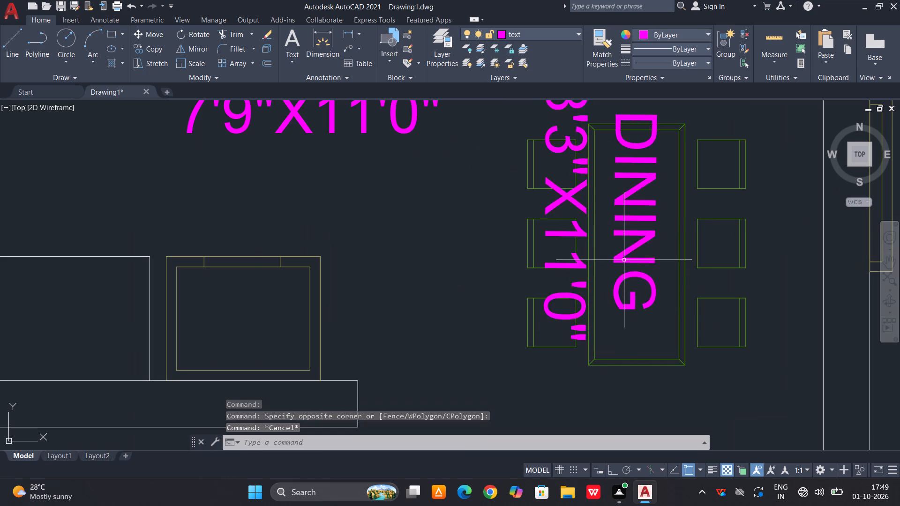
triple_click(624, 254)
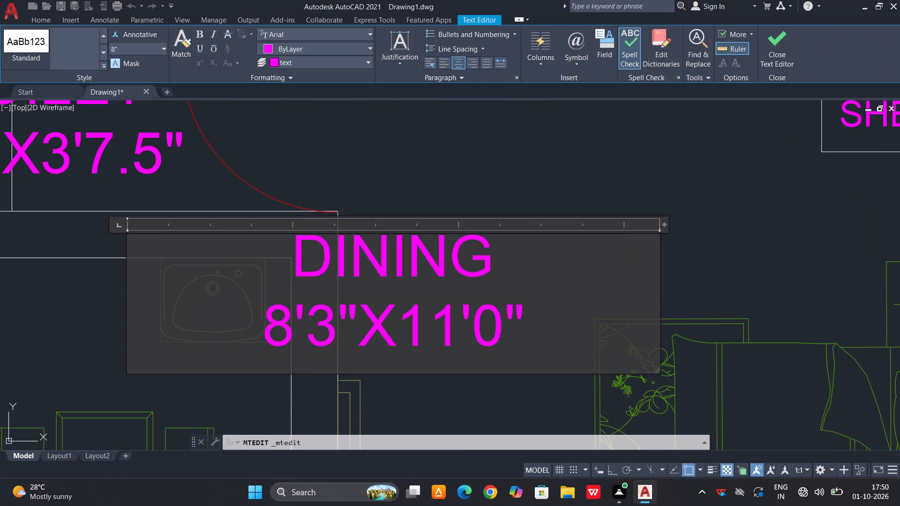
key(ctrl+a)
drag(130, 50, 121, 52)
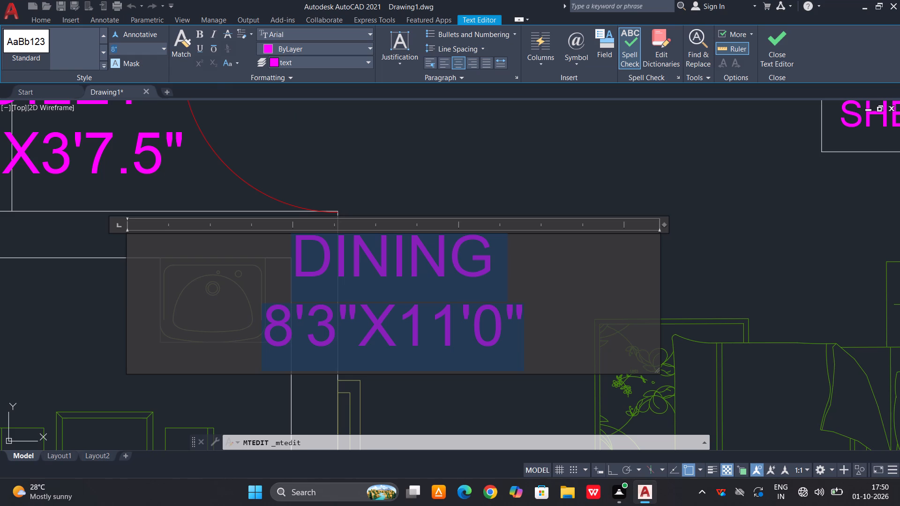
drag(121, 52, 109, 56)
key(6)
key(shift+quotedbl)
key(Return)
click(776, 44)
Move the rotated DINING label down off the dining table into the open space just below it.
scroll(771, 73, down, 2)
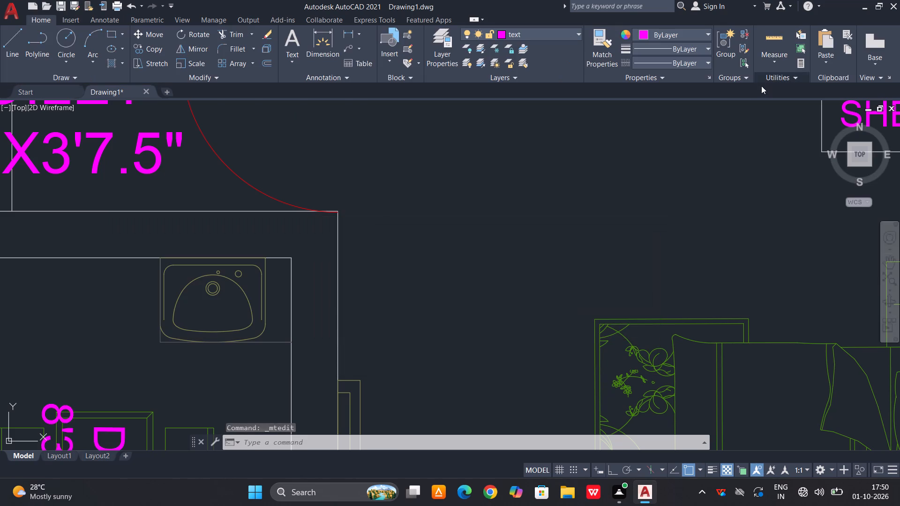
scroll(761, 86, down, 1)
scroll(632, 200, down, 4)
scroll(596, 221, up, 3)
scroll(559, 231, up, 2)
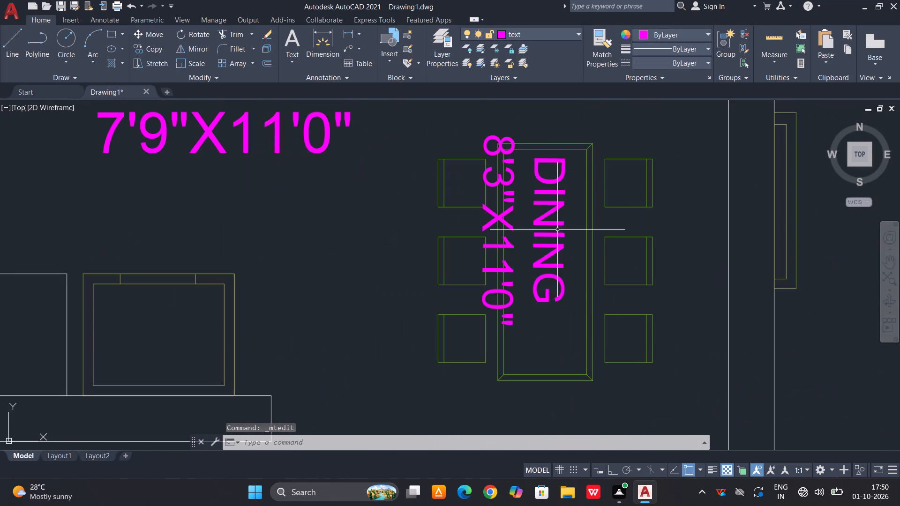
click(549, 231)
key(m)
key(space)
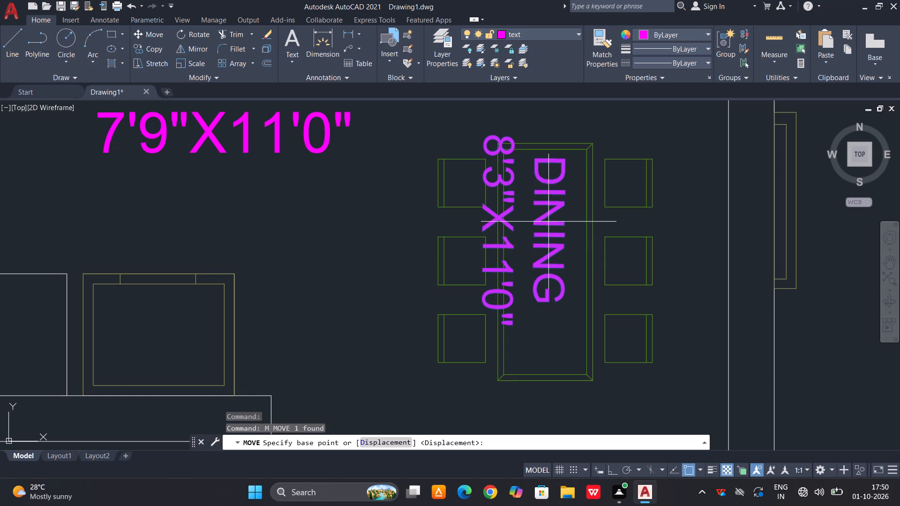
click(548, 222)
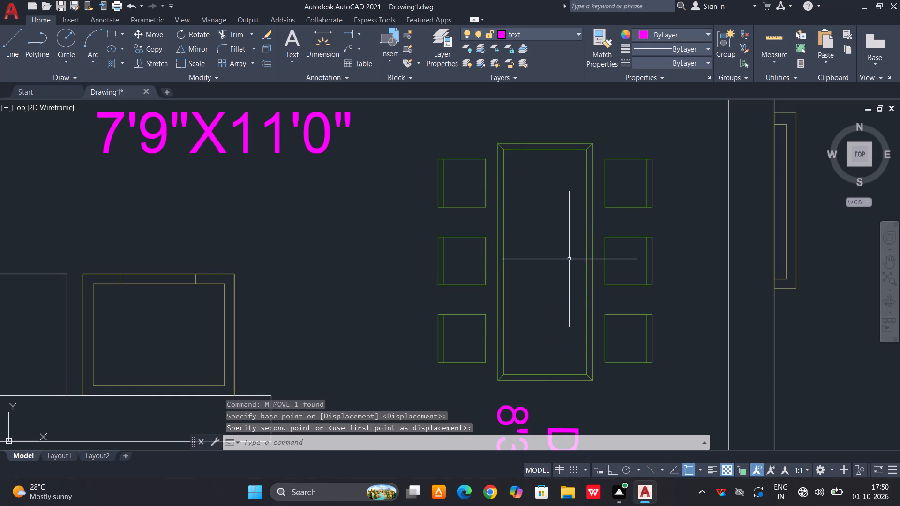
click(569, 259)
Move the rotated DINING label up from the open space onto the dining table.
scroll(541, 205, down, 3)
click(550, 265)
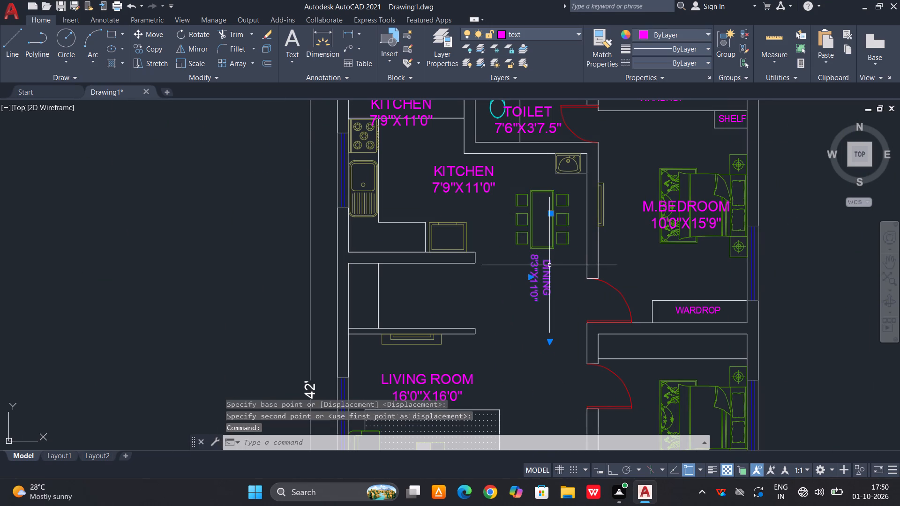
key(m)
key(space)
click(543, 262)
scroll(539, 214, up, 2)
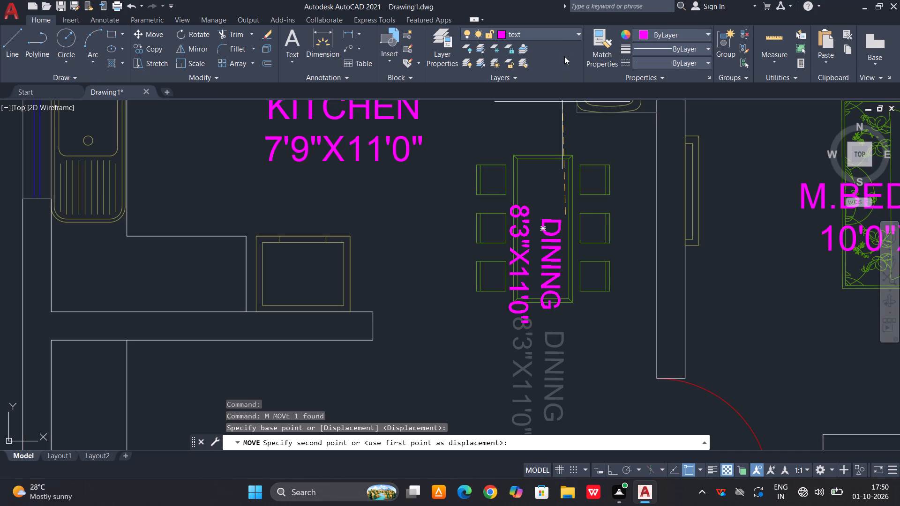
scroll(564, 143, down, 4)
scroll(554, 183, up, 3)
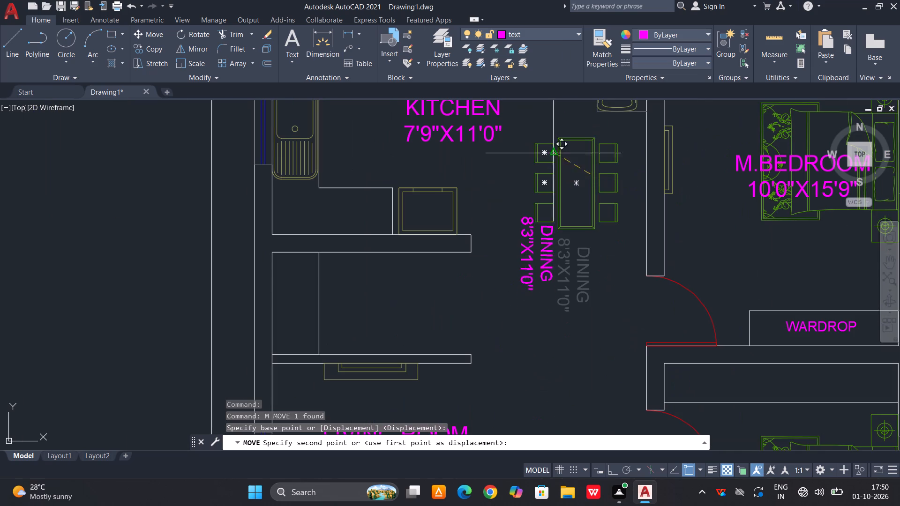
middle_drag(594, 169, 557, 311)
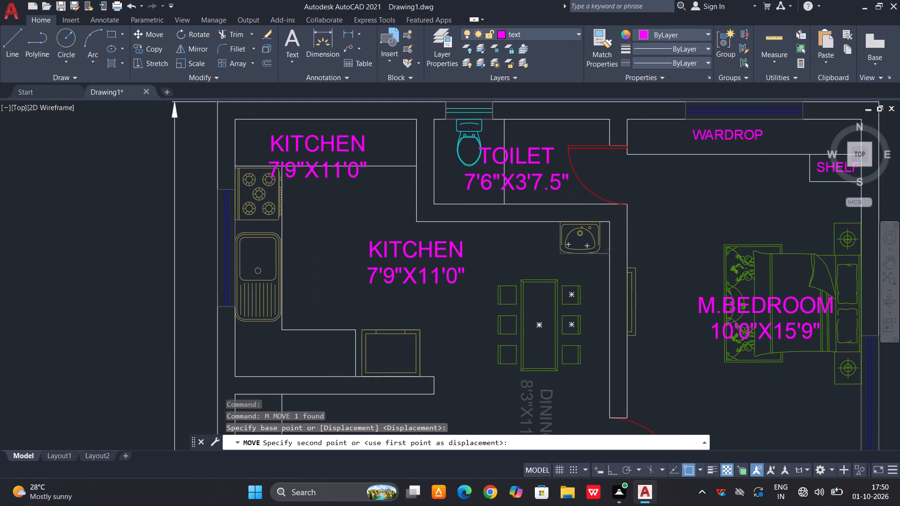
click(555, 232)
Scale the dining table and chairs up slightly around the table's upper edge midpoint so the label fits.
scroll(575, 300, up, 2)
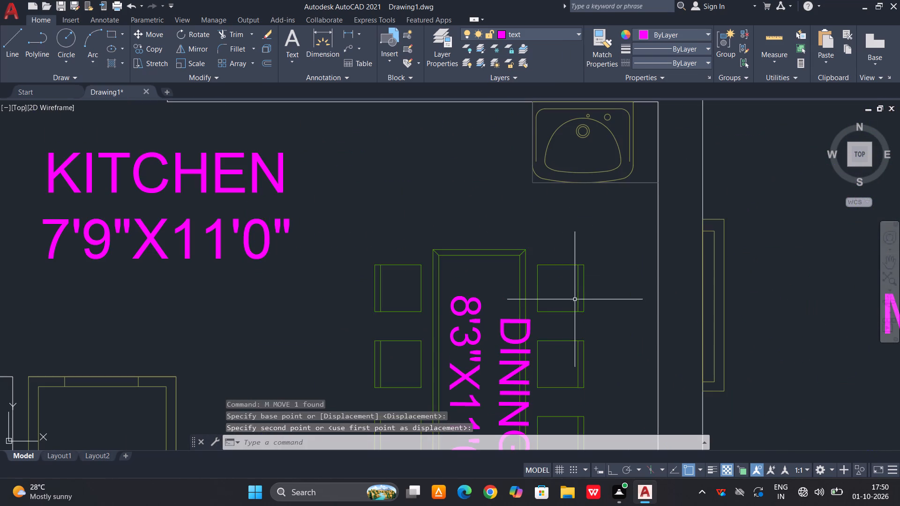
drag(586, 261, 582, 264)
click(535, 283)
text(SC)
key(space)
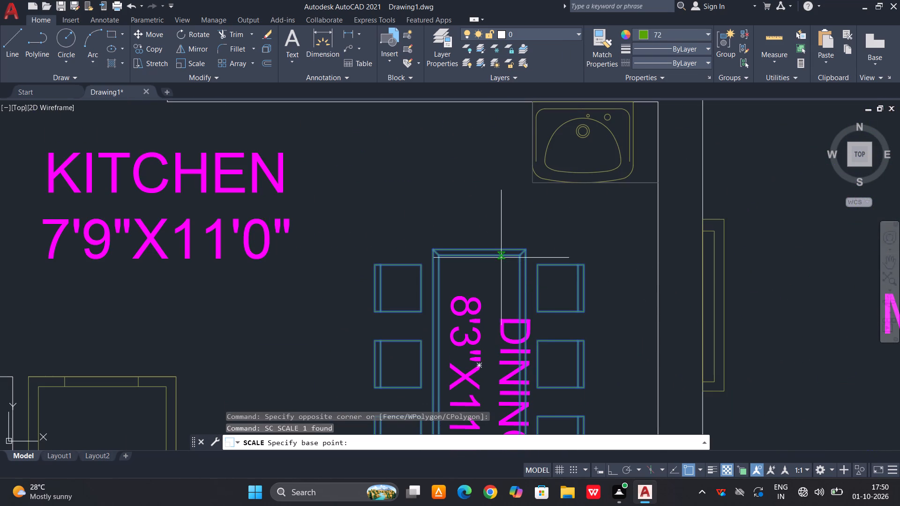
click(489, 244)
scroll(488, 199, down, 3)
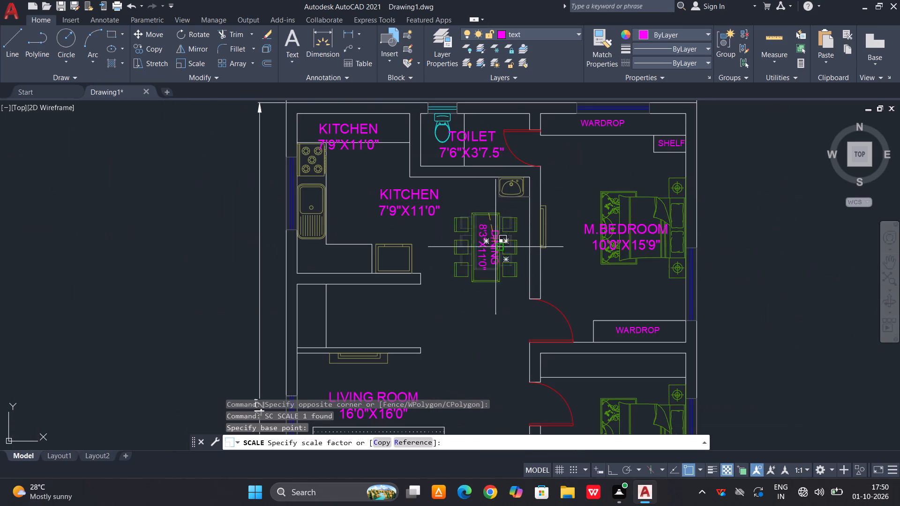
click(496, 246)
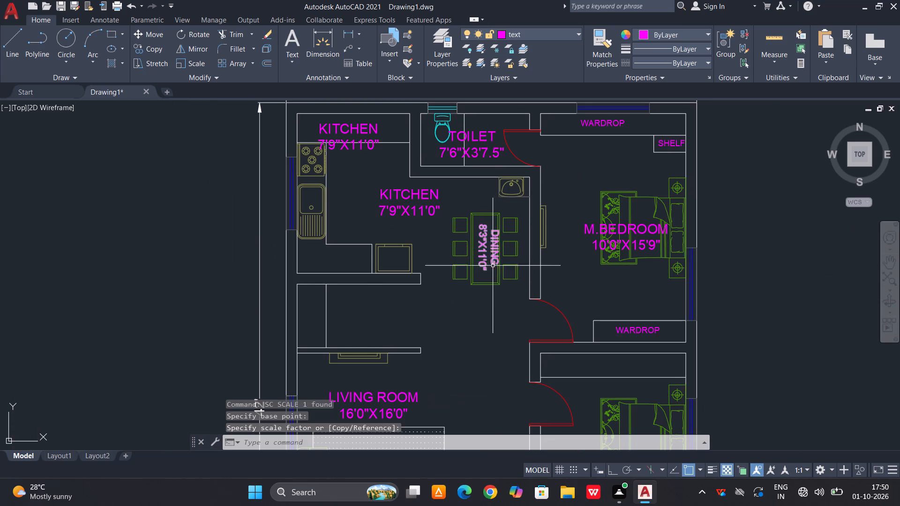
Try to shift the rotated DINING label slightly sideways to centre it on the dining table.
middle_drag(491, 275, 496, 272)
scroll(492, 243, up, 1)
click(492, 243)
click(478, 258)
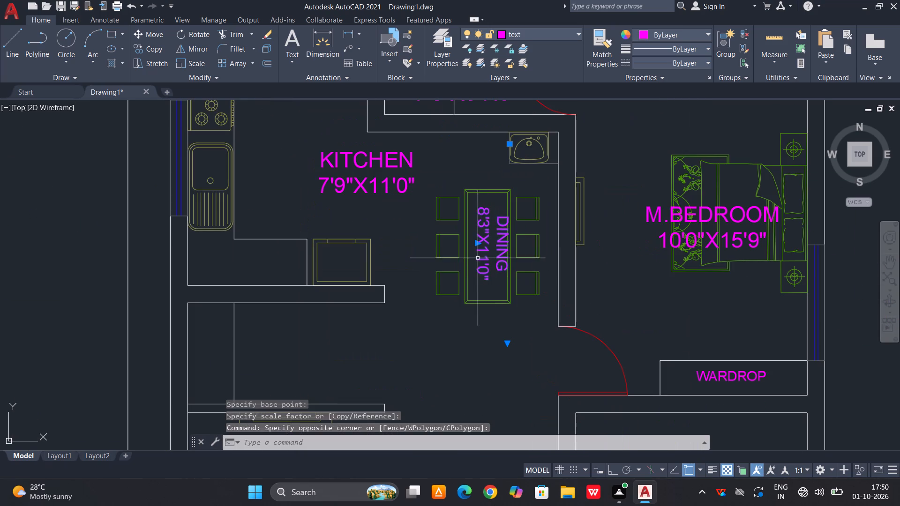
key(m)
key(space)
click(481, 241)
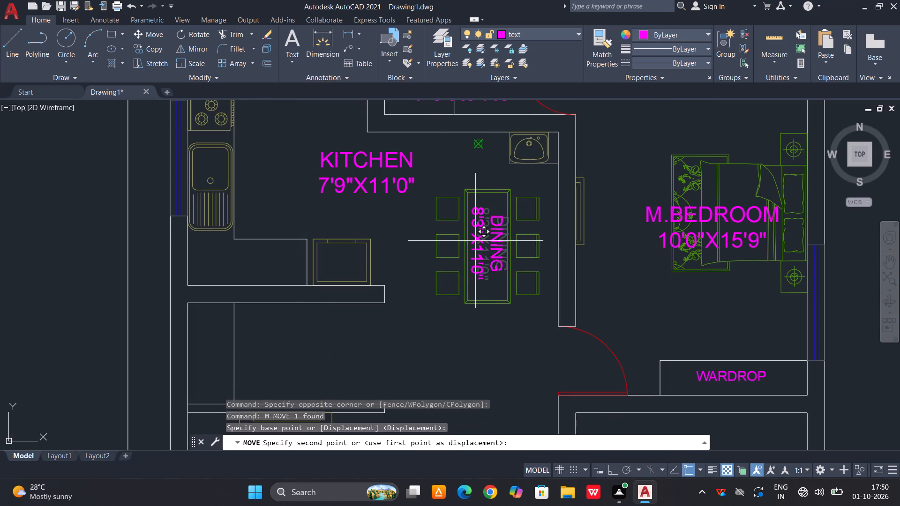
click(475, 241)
Move the DINING label down from beside the washbasin and centre it on the dining table.
click(475, 161)
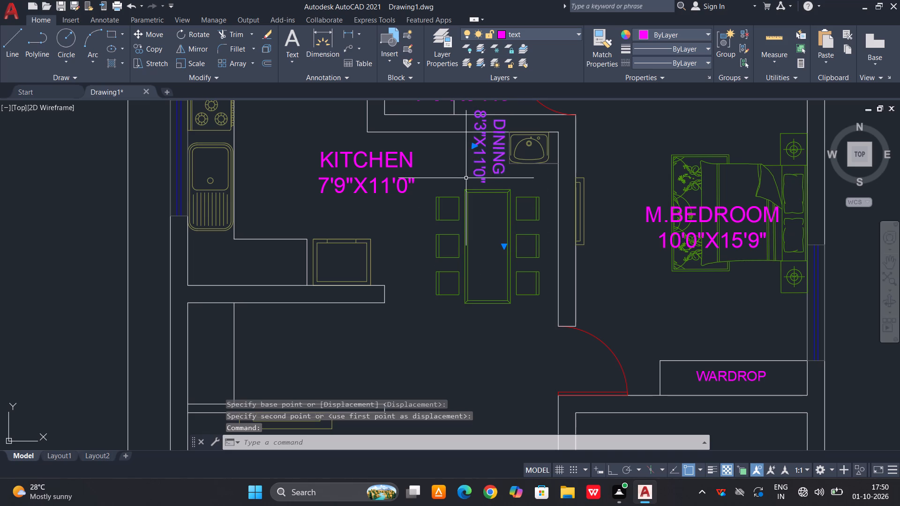
key(n)
key(BackSpace)
text(M)
key(space)
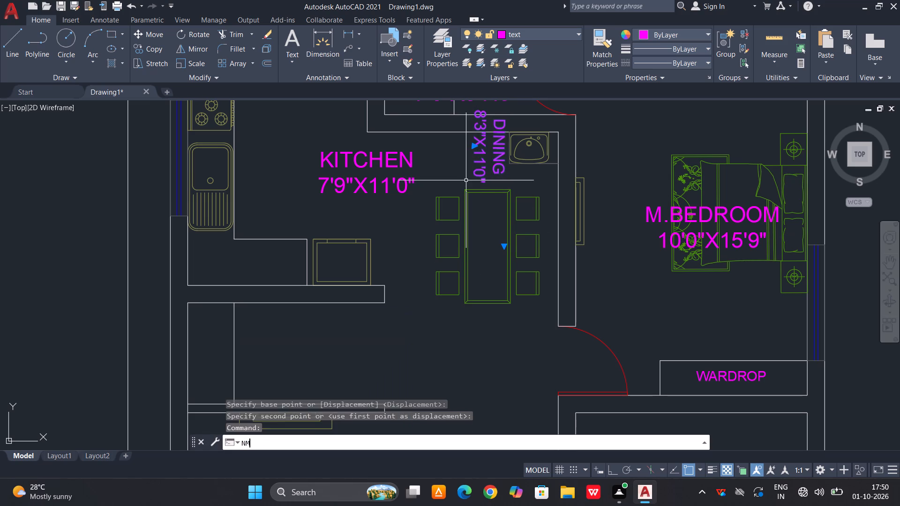
click(491, 148)
key(Escape)
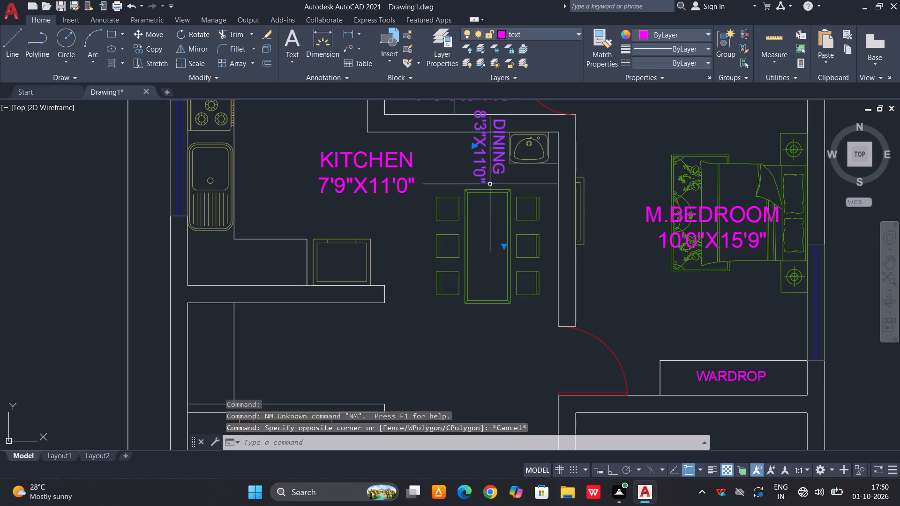
click(500, 160)
key(Escape)
click(499, 160)
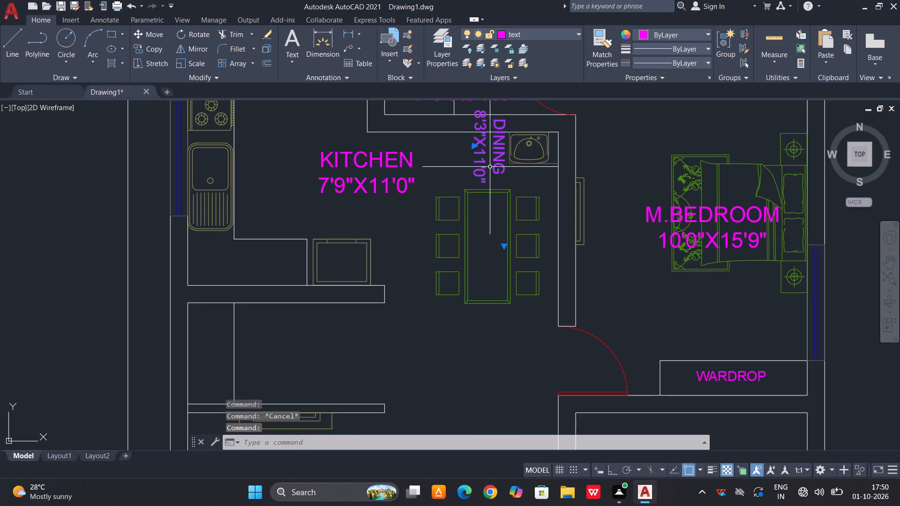
key(m)
key(space)
drag(496, 145, 497, 247)
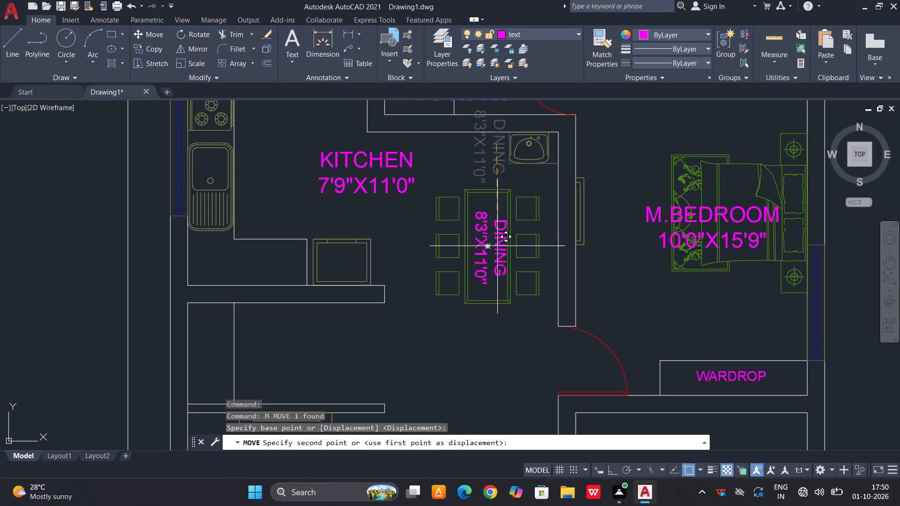
drag(497, 247, 494, 244)
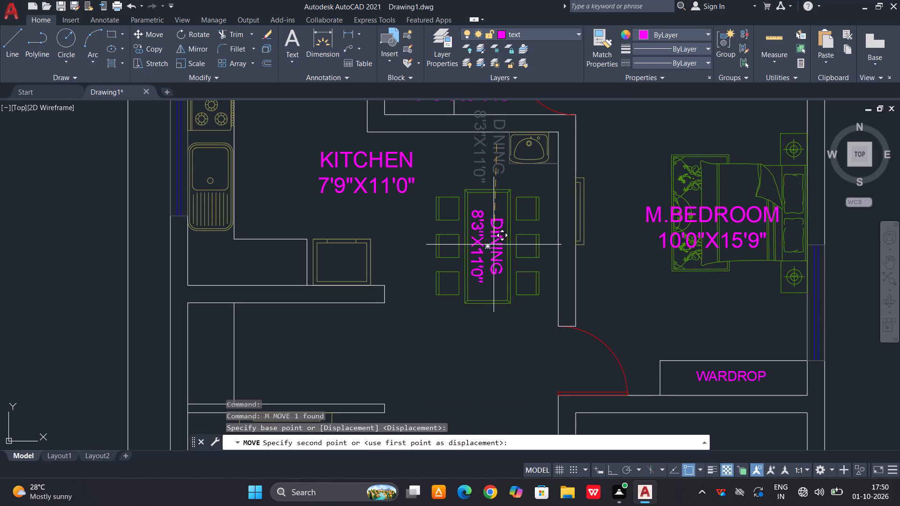
click(494, 245)
Copy the LIVING ROOM label up into the small room between the kitchen and the living room.
scroll(501, 172, down, 1)
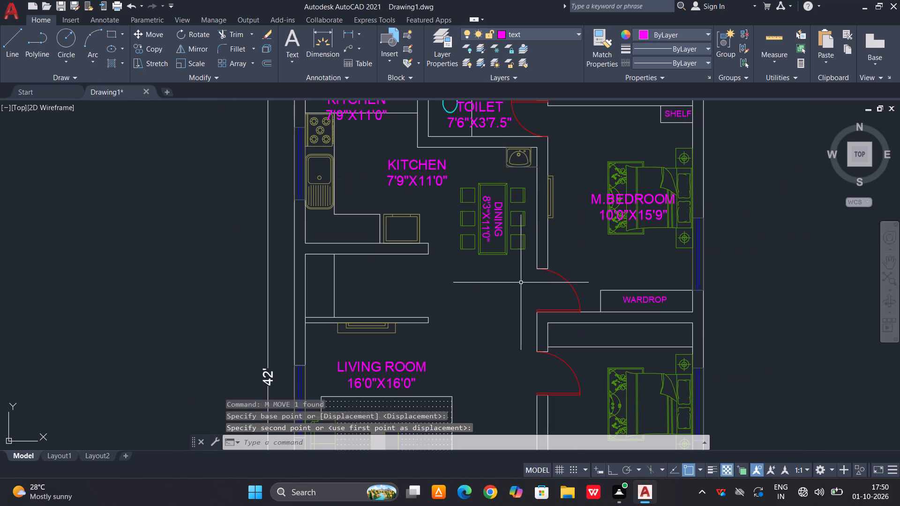
middle_drag(517, 324, 516, 316)
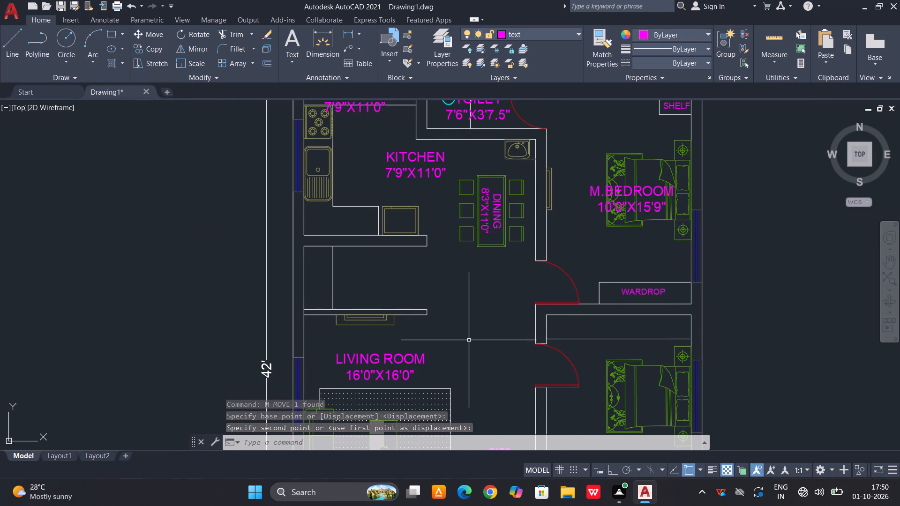
scroll(391, 400, up, 1)
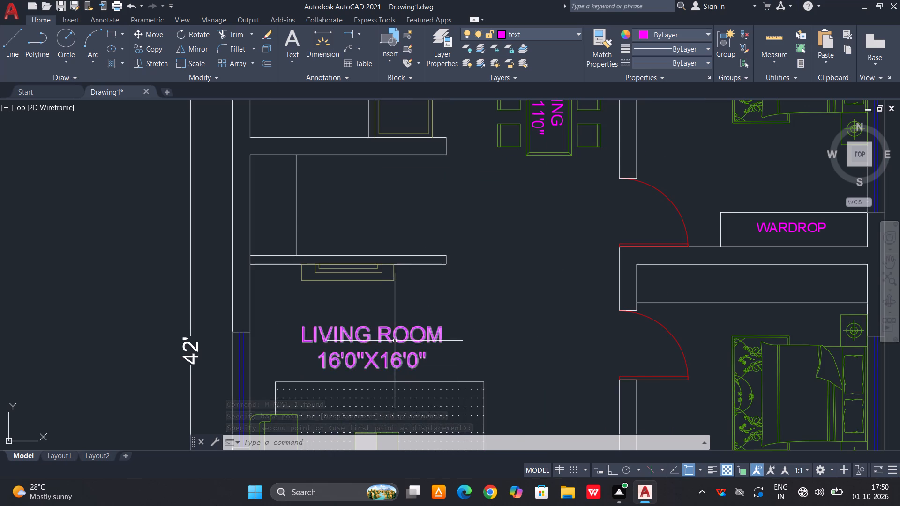
click(395, 340)
text(CO)
key(space)
click(390, 353)
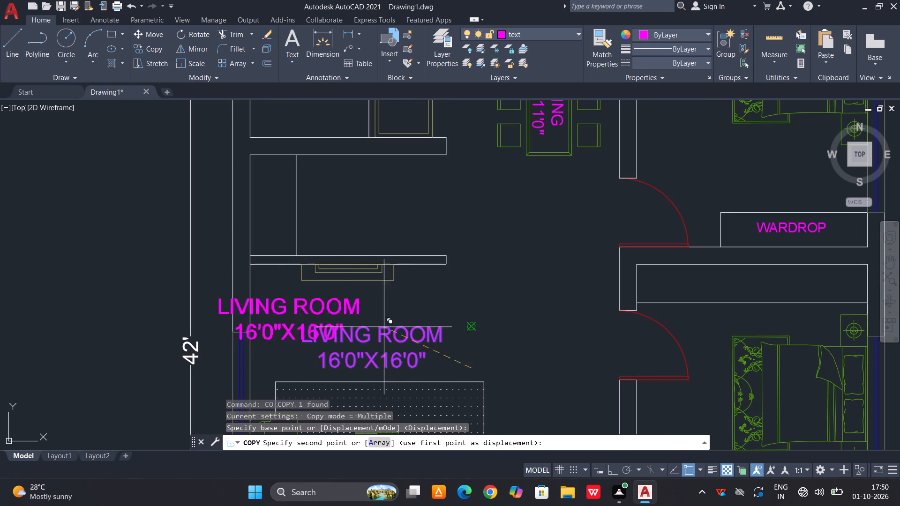
click(470, 231)
key(Escape)
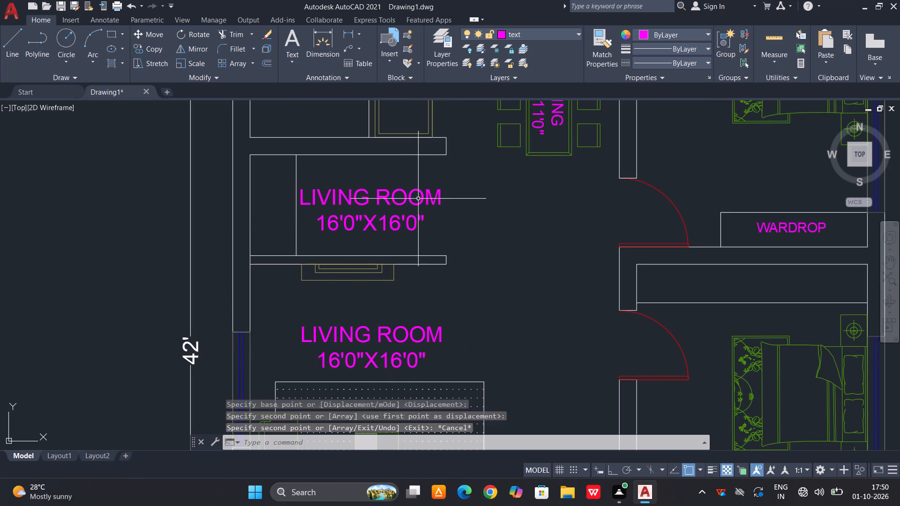
Replace the copied LIVING ROOM label's name and size with POOJA and finish editing.
triple_click(418, 198)
click(376, 206)
key(Escape)
click(376, 206)
triple_click(389, 195)
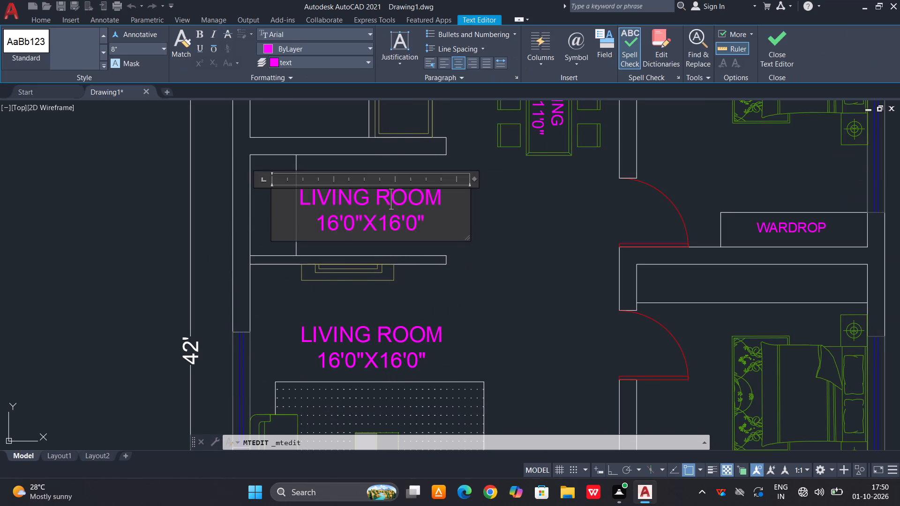
drag(442, 227, 276, 196)
text(POO)
text(JA)
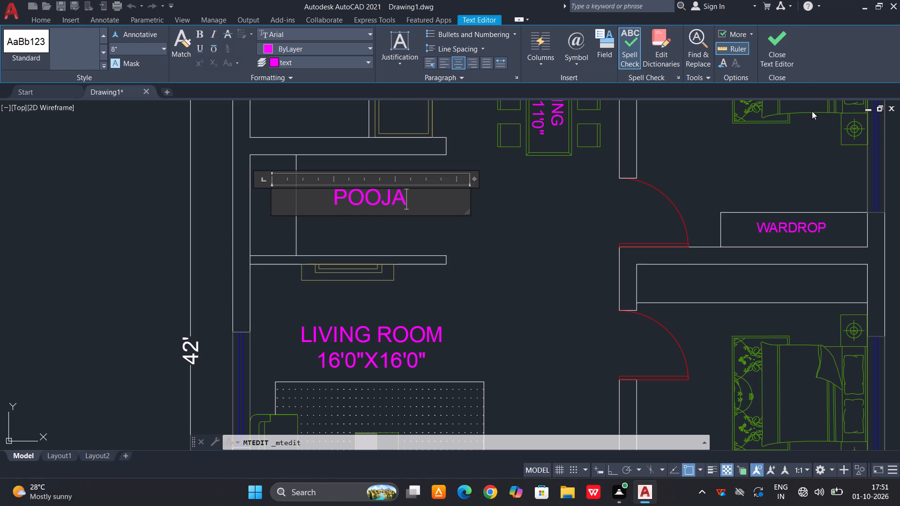
click(778, 48)
Delete the duplicate KITCHEN label that overlaps the shelf at the top of the kitchen.
scroll(412, 262, down, 3)
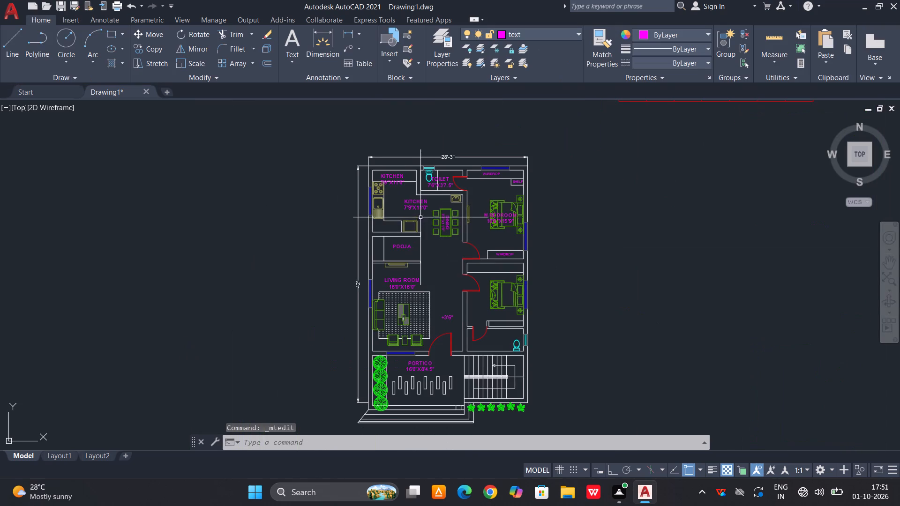
middle_drag(420, 216, 424, 234)
scroll(392, 166, up, 3)
click(400, 278)
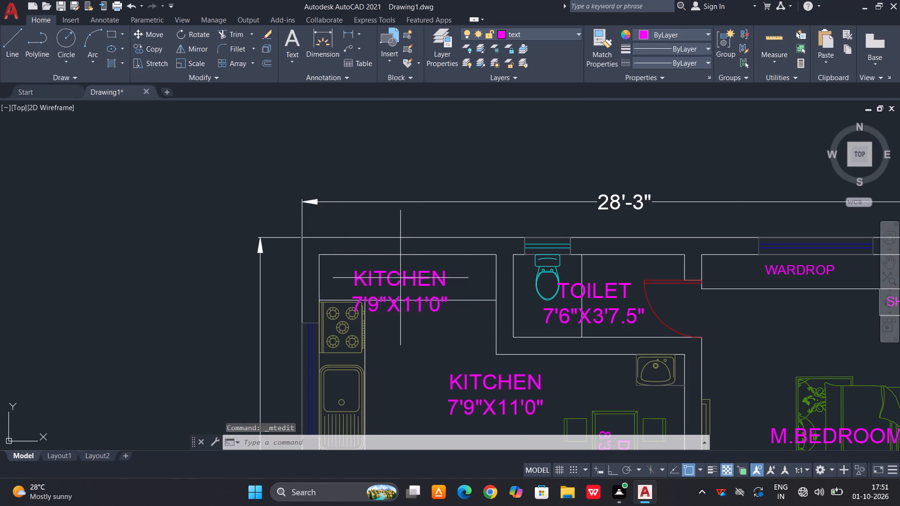
click(396, 289)
key(Delete)
Copy the SHELF label from the master bedroom into the long shelf at the top of the kitchen.
middle_drag(678, 268, 656, 268)
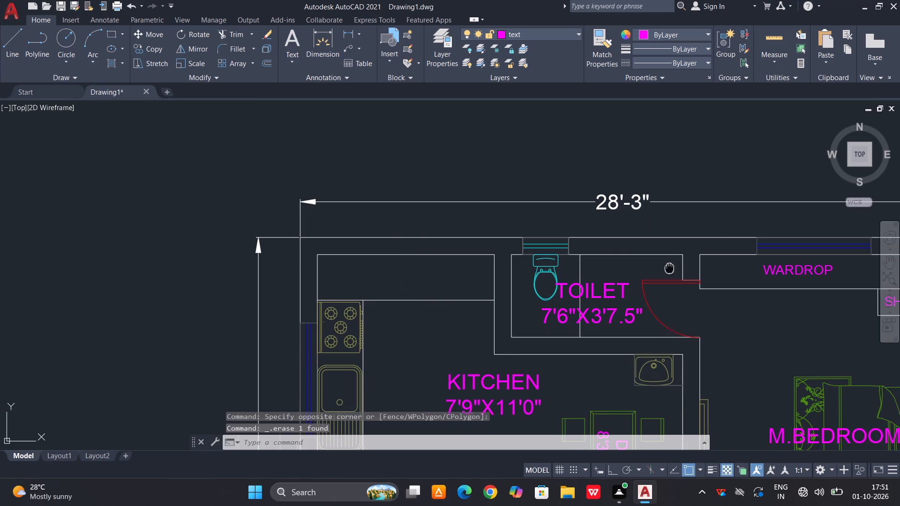
middle_drag(656, 268, 531, 268)
click(766, 304)
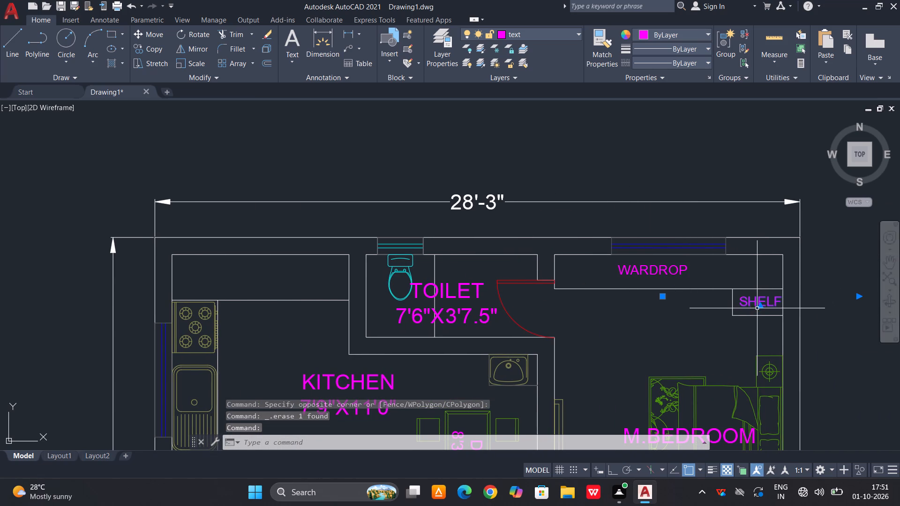
text(CO)
key(space)
click(752, 301)
scroll(757, 299, down, 1)
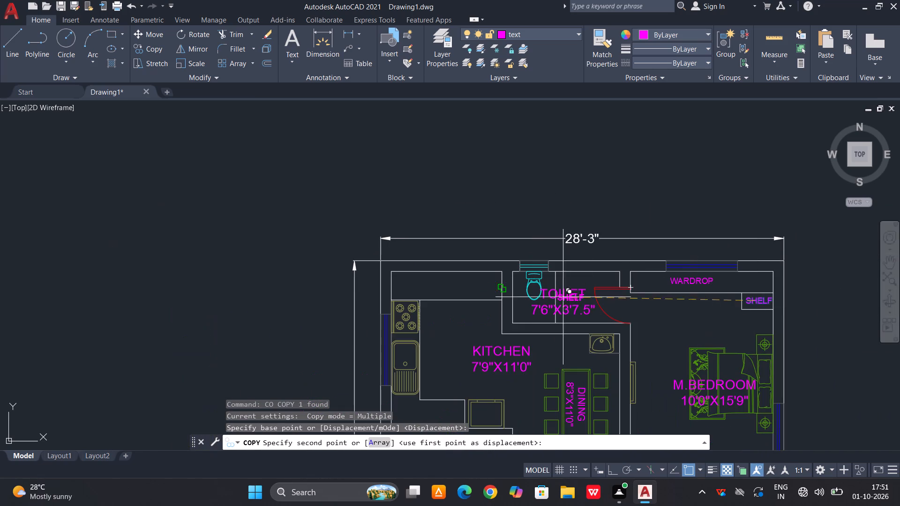
scroll(455, 293, up, 2)
click(414, 277)
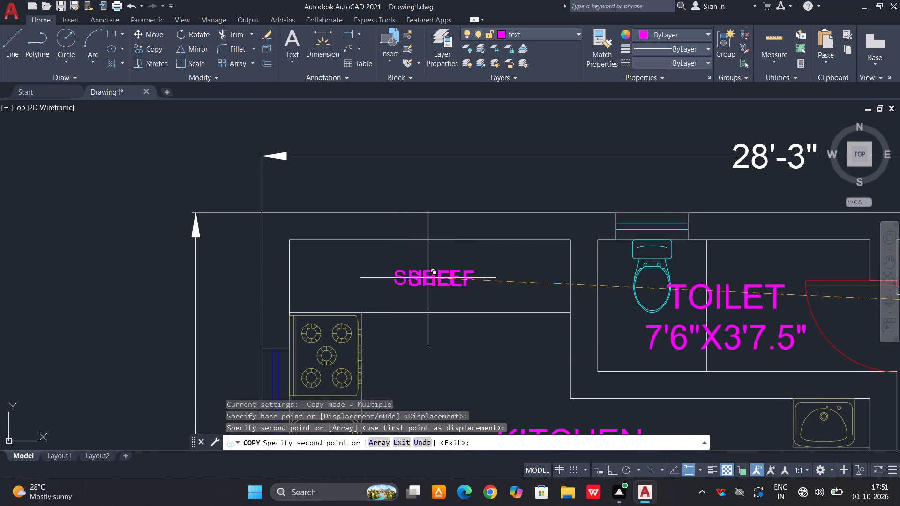
scroll(428, 279, down, 1)
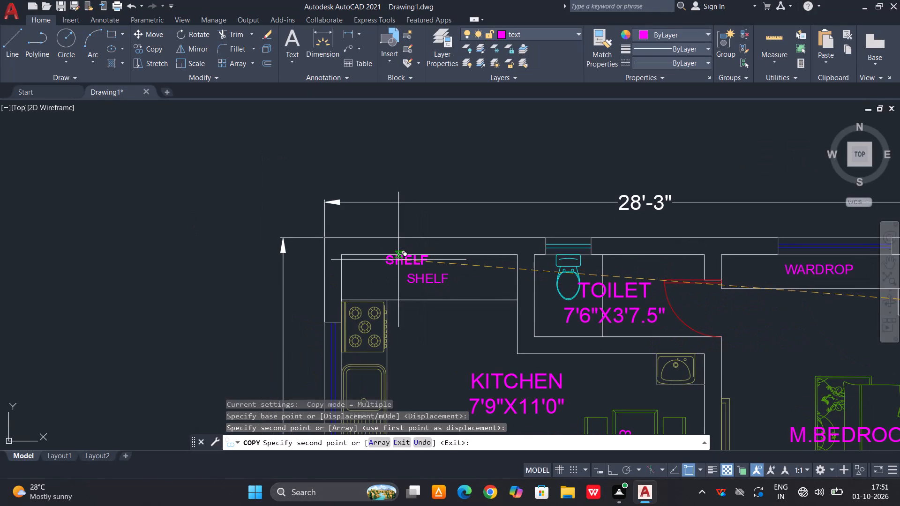
key(Escape)
Copy the WARDROP label from the master bedroom's lower wardrobe into the wardrobe at the top of the second bedroom.
scroll(395, 262, down, 2)
middle_drag(612, 343, 612, 342)
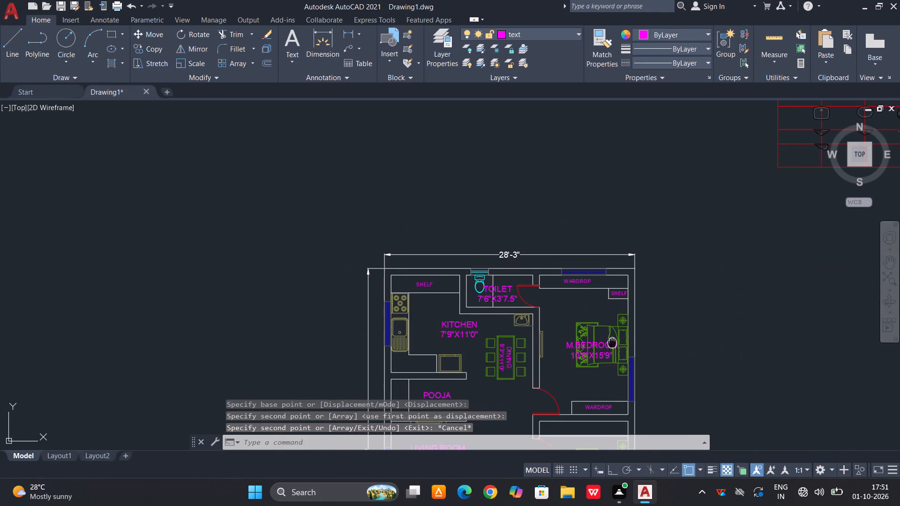
middle_drag(612, 342, 607, 325)
scroll(602, 406, up, 3)
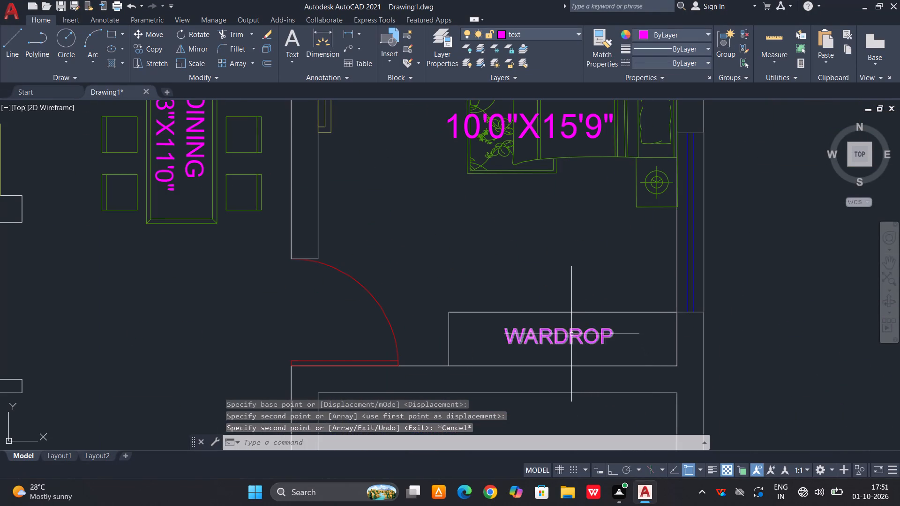
click(571, 334)
key(c)
key(o)
key(space)
click(565, 334)
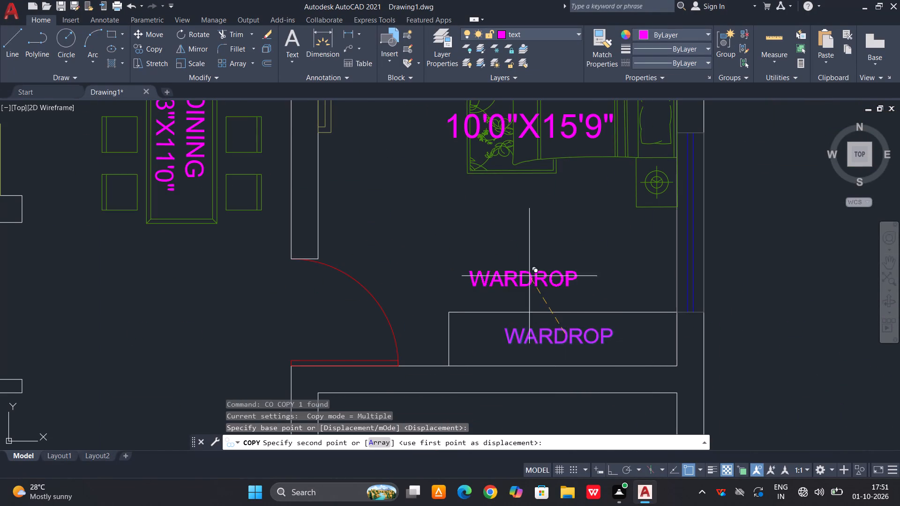
scroll(520, 282, down, 2)
click(509, 345)
scroll(528, 285, down, 1)
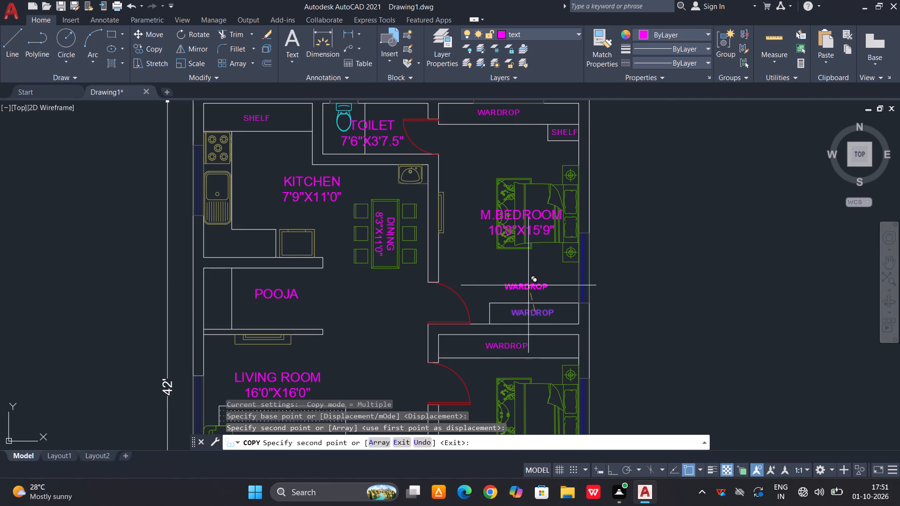
scroll(528, 285, down, 1)
key(Escape)
scroll(464, 237, up, 2)
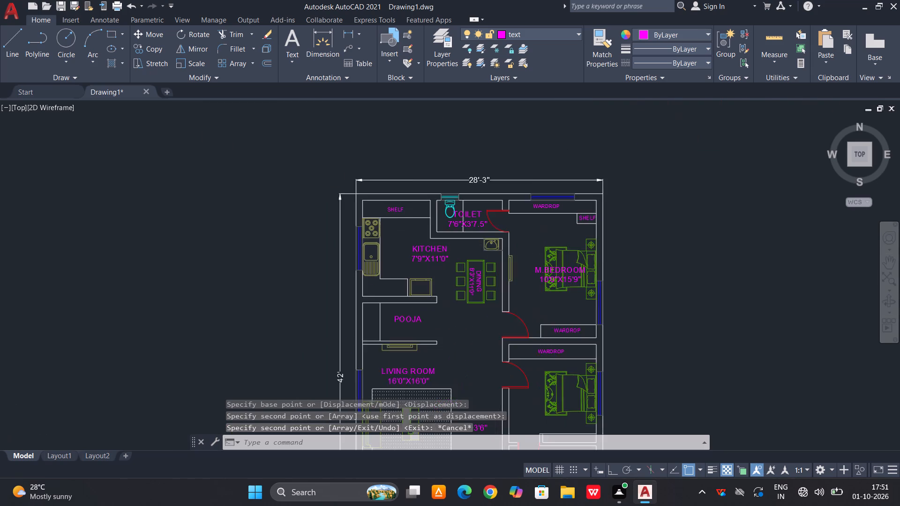
Copy the TOILET label from the upper toilet into the toilet below the second bedroom.
click(473, 212)
text(CO)
key(space)
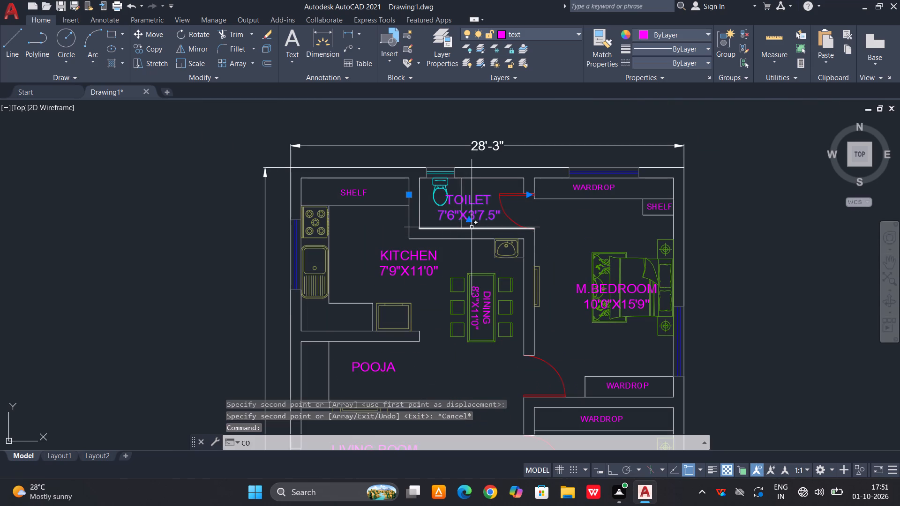
click(473, 214)
scroll(463, 197, down, 2)
scroll(554, 394, up, 2)
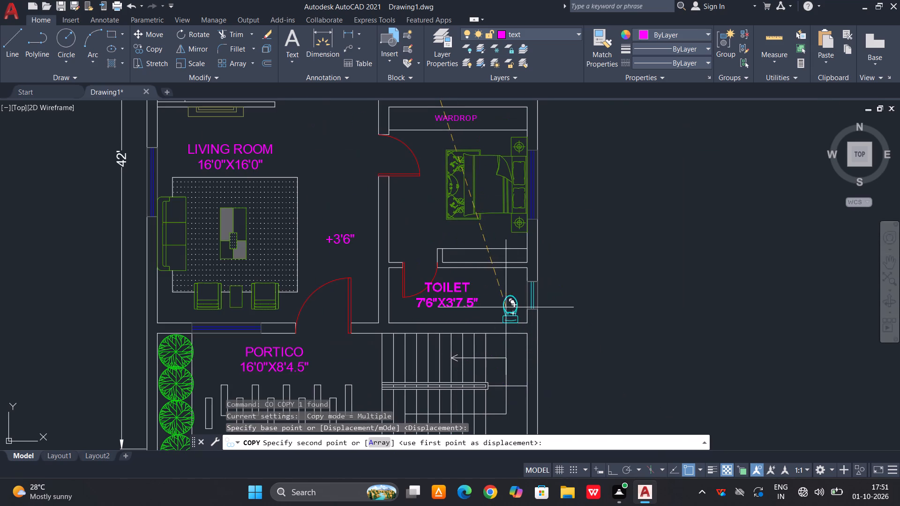
click(515, 307)
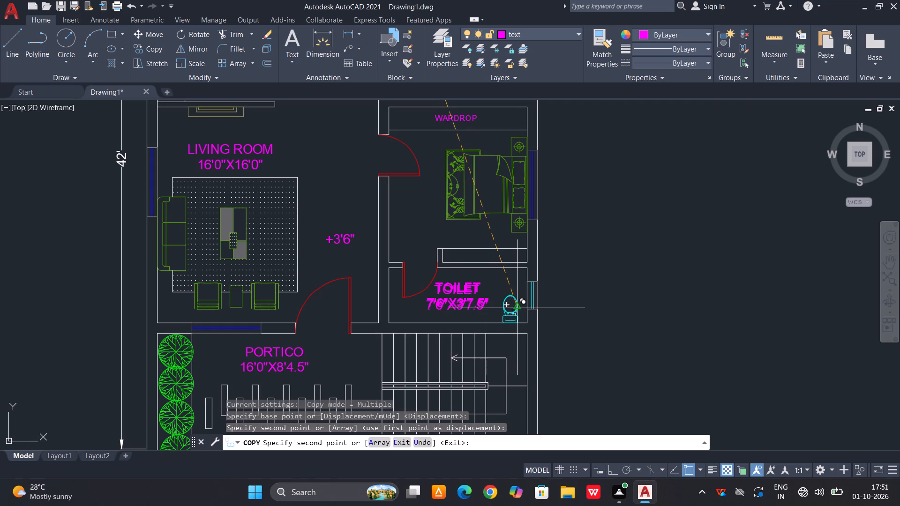
key(Escape)
Change the size in the copied TOILET label to 10'0"X4'0" and finish editing.
scroll(455, 313, up, 2)
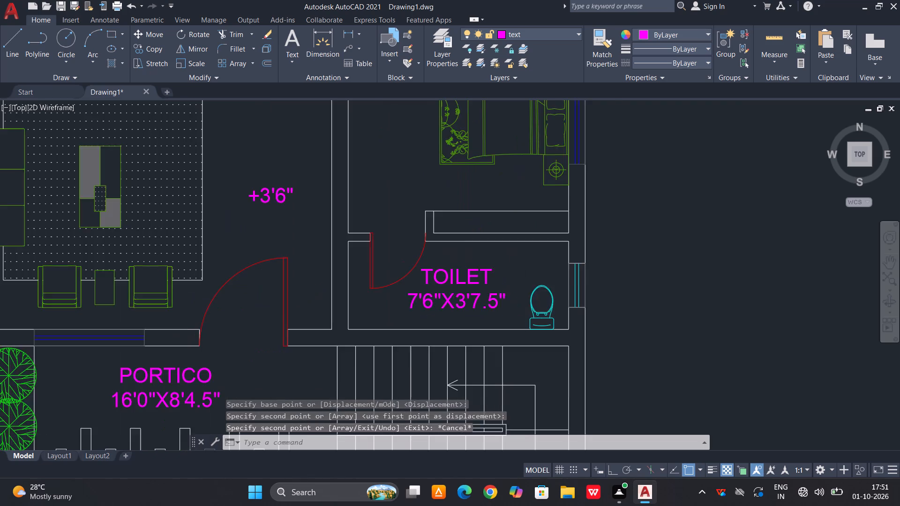
triple_click(412, 299)
double_click(402, 297)
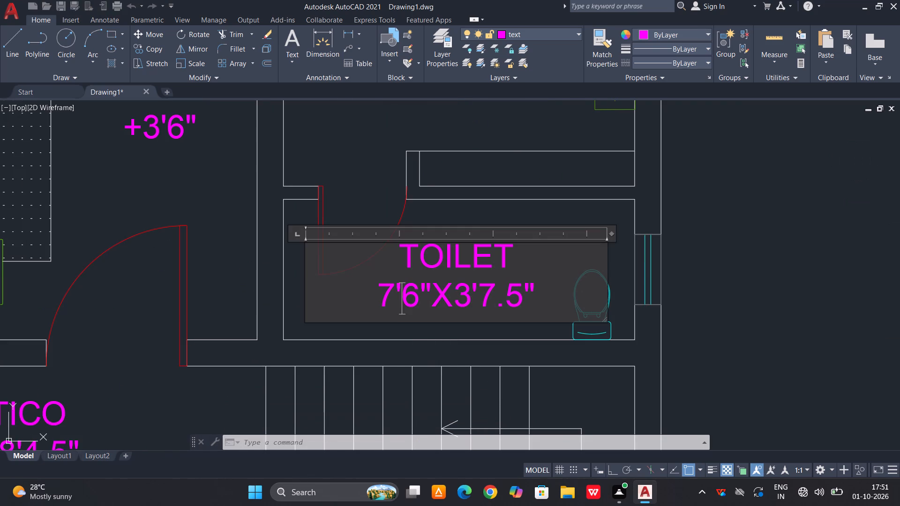
click(413, 291)
key(BackSpace)
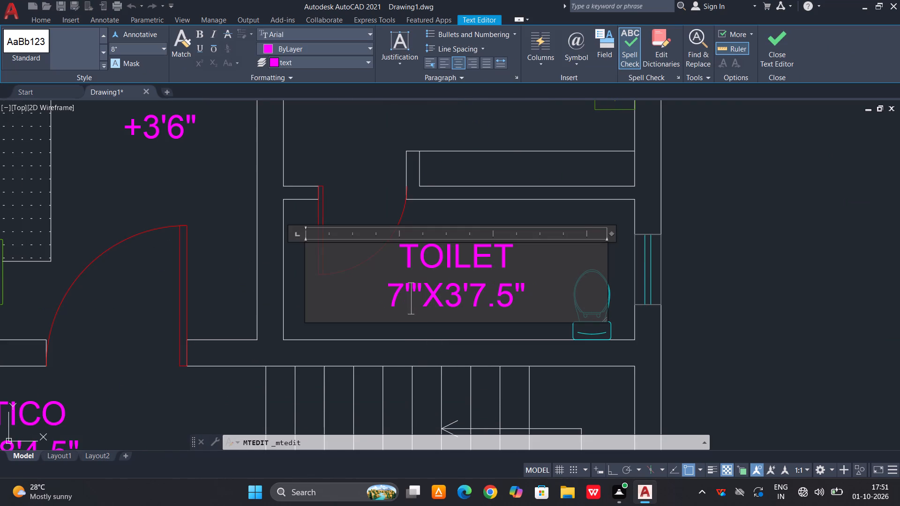
key(BackSpace)
key(BackSpace)
text(10)
text('0)
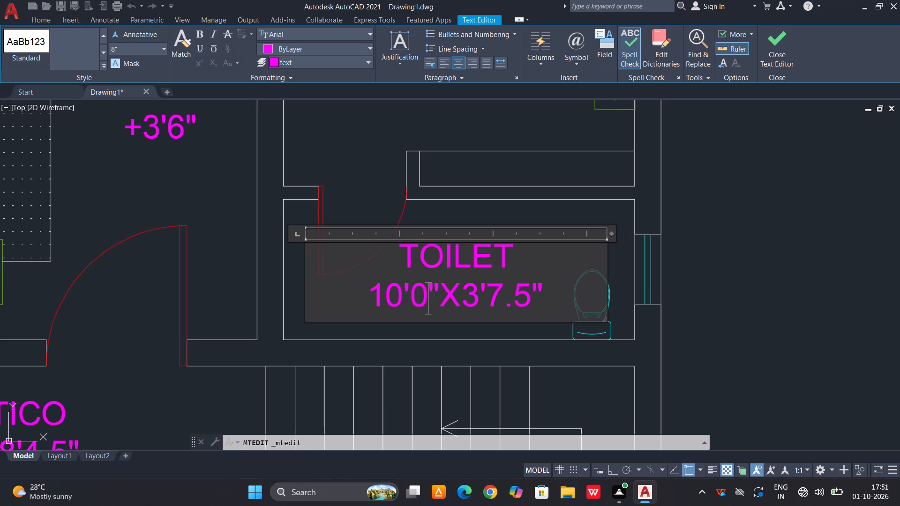
drag(529, 286, 471, 289)
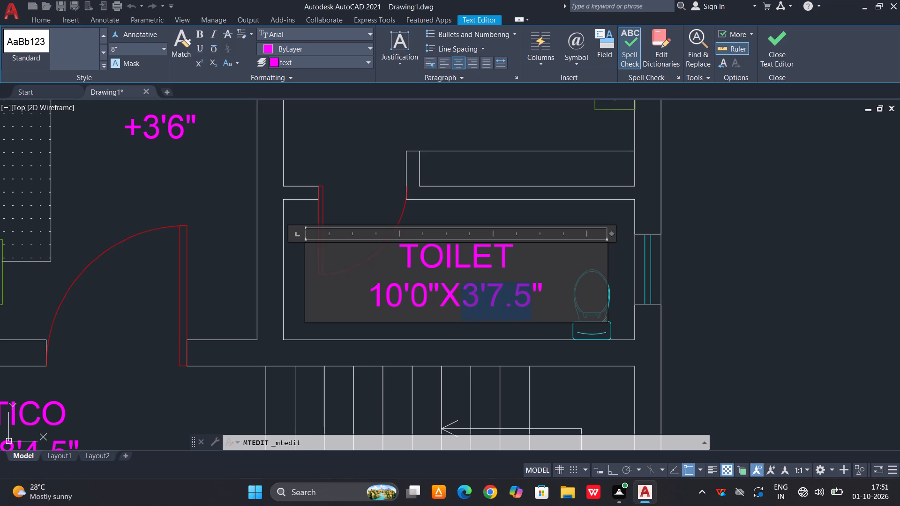
drag(471, 289, 468, 289)
key(4)
text('9)
key(BackSpace)
key(o)
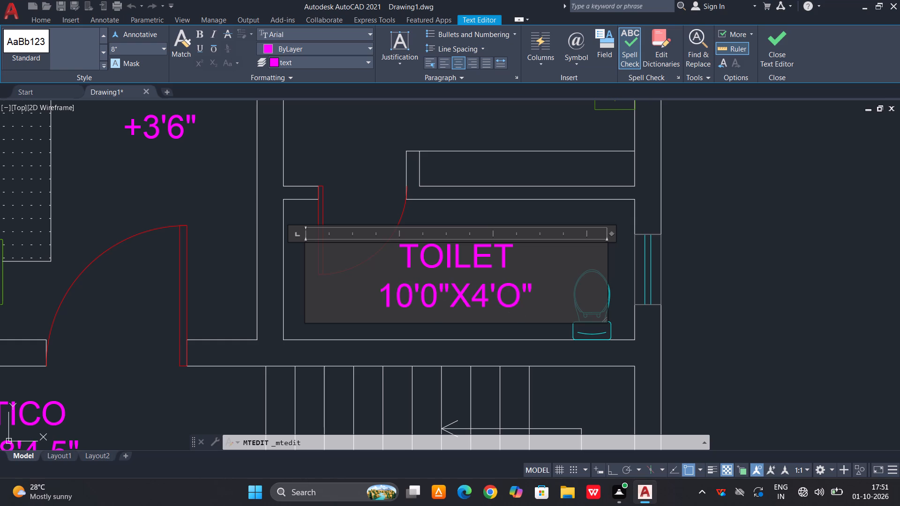
key(BackSpace)
key(0)
click(777, 41)
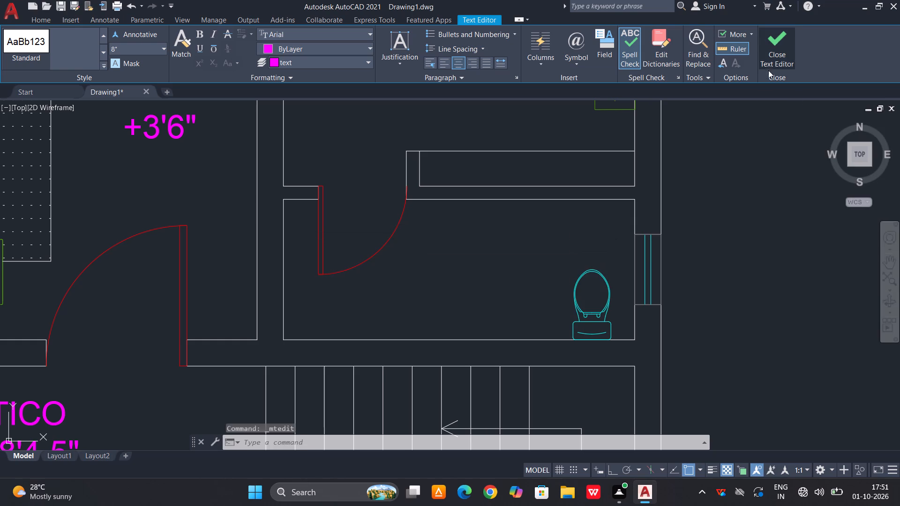
Copy the M.BEDROOM label from the master bedroom into the second bedroom, over the foot of the bed.
scroll(586, 294, down, 1)
middle_drag(480, 289, 458, 498)
scroll(502, 279, down, 2)
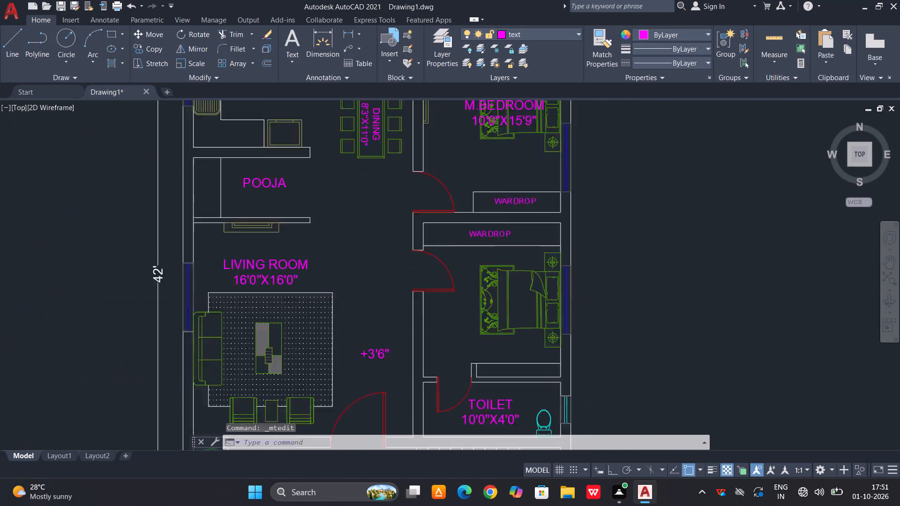
click(488, 171)
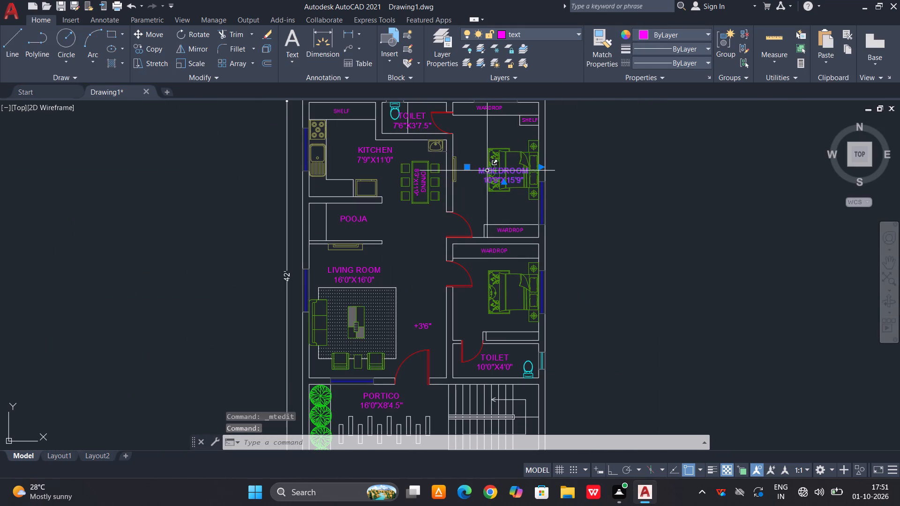
key(c)
text(O)
key(space)
click(490, 172)
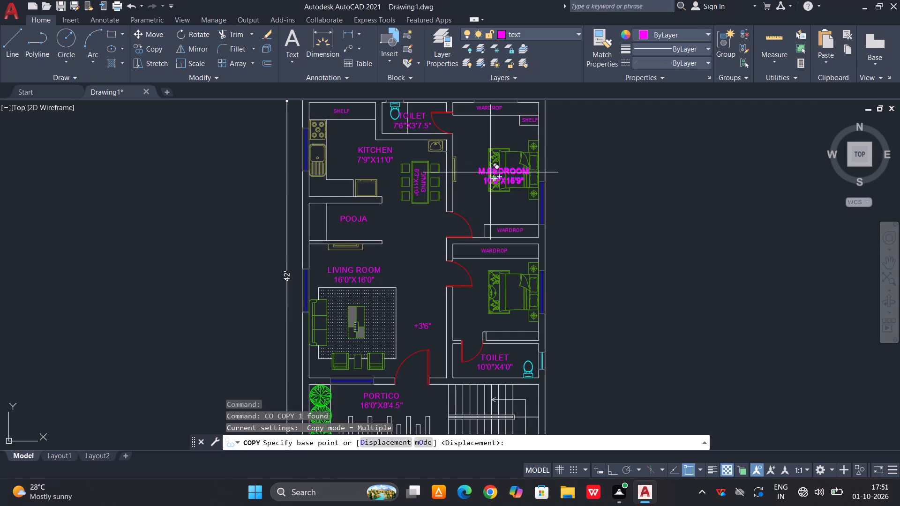
scroll(483, 313, up, 2)
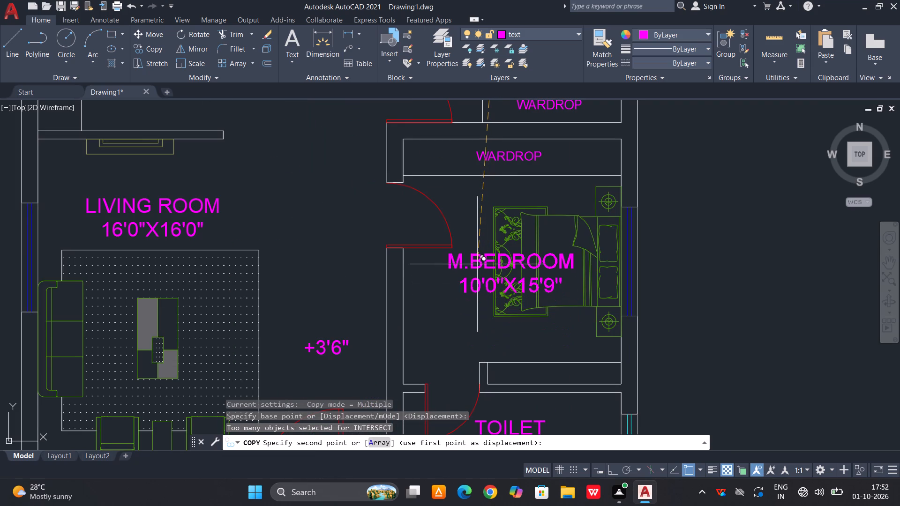
click(477, 264)
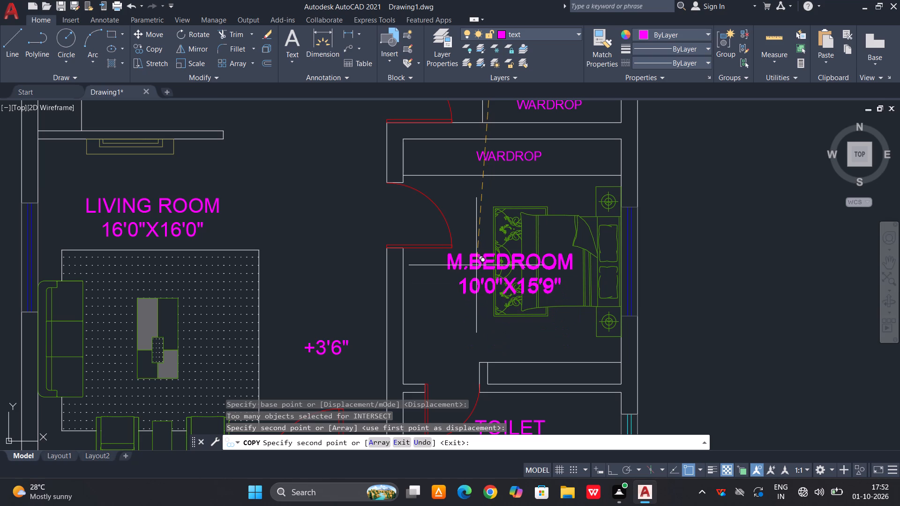
key(Escape)
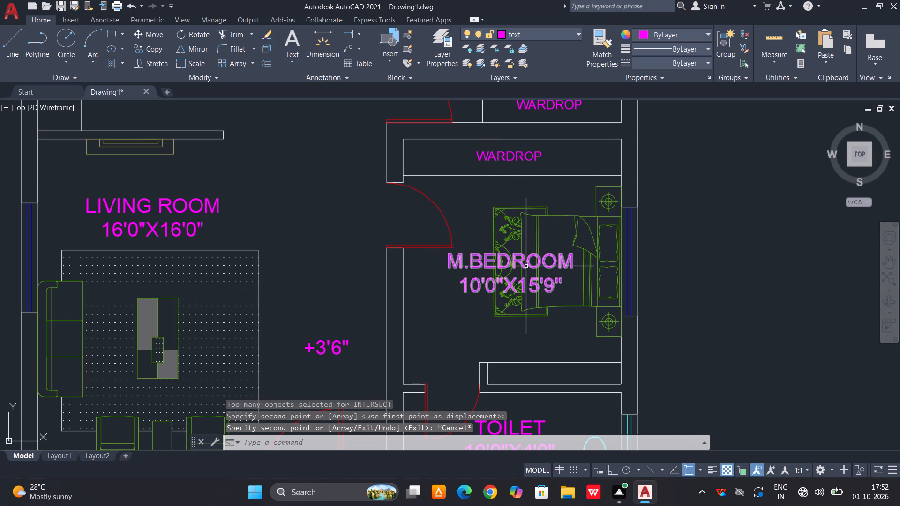
Change the copied M.BEDROOM label to BEDROOM with size 10'0"X11'3" and finish editing.
double_click(530, 264)
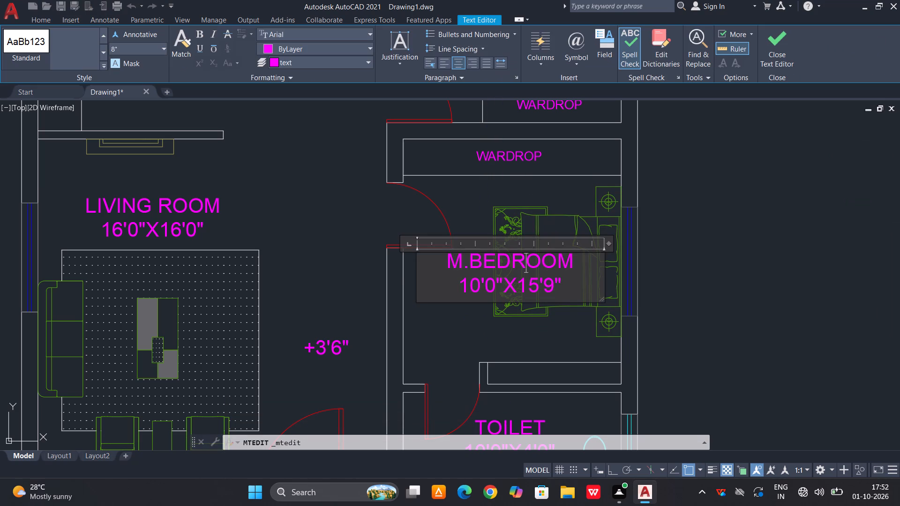
drag(471, 261, 447, 262)
key(Delete)
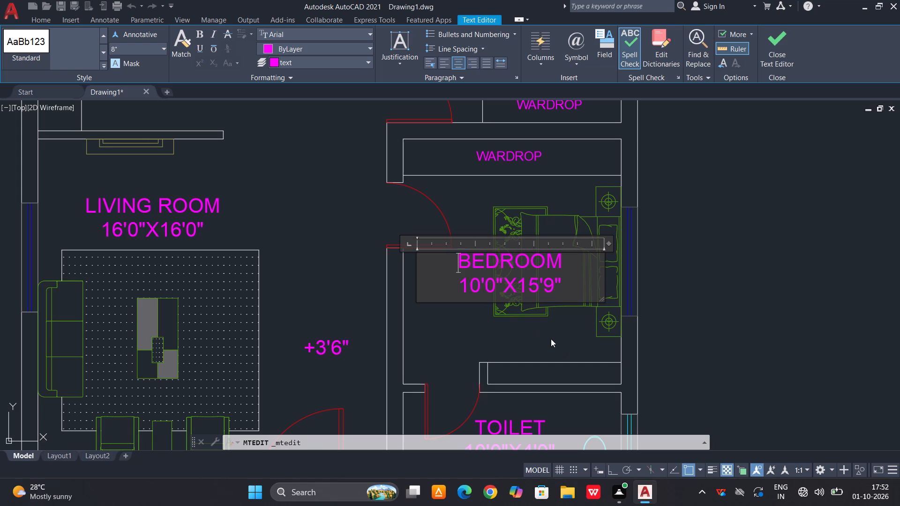
click(534, 285)
key(BackSpace)
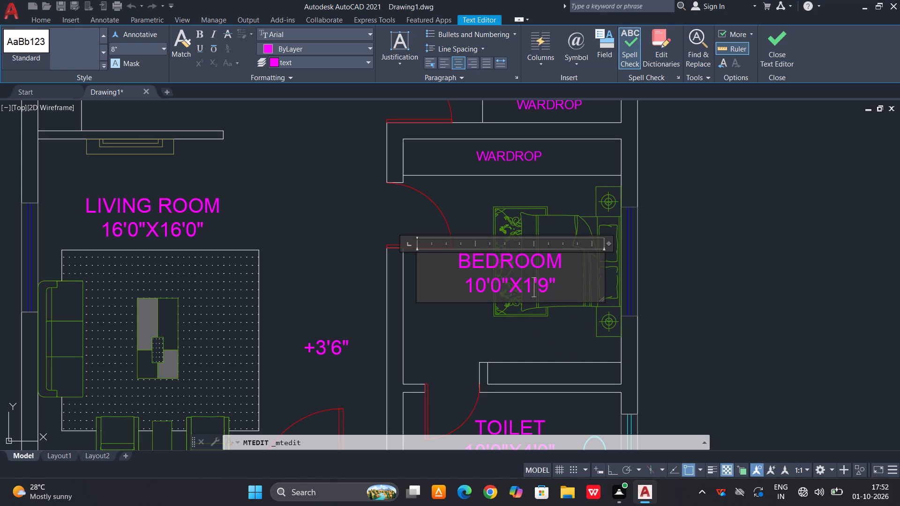
key(1)
click(551, 286)
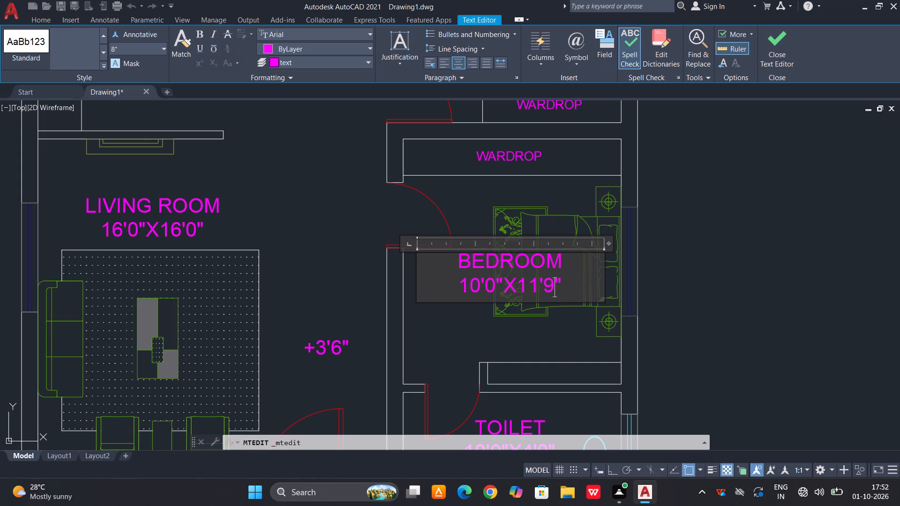
key(BackSpace)
key(3)
click(784, 41)
Draw two crossing diagonal lines between the corners of the narrow recess between the second bedroom and its toilet.
scroll(523, 441, up, 2)
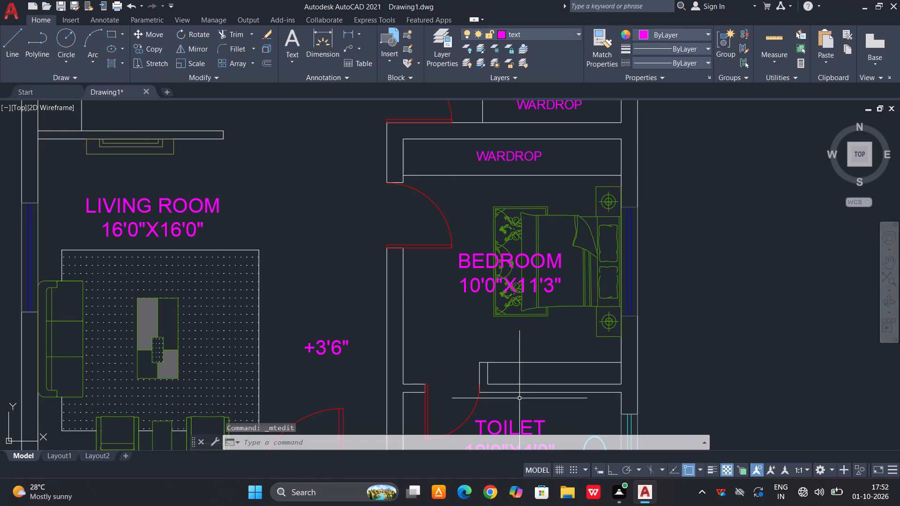
scroll(516, 385, up, 2)
key(l)
key(space)
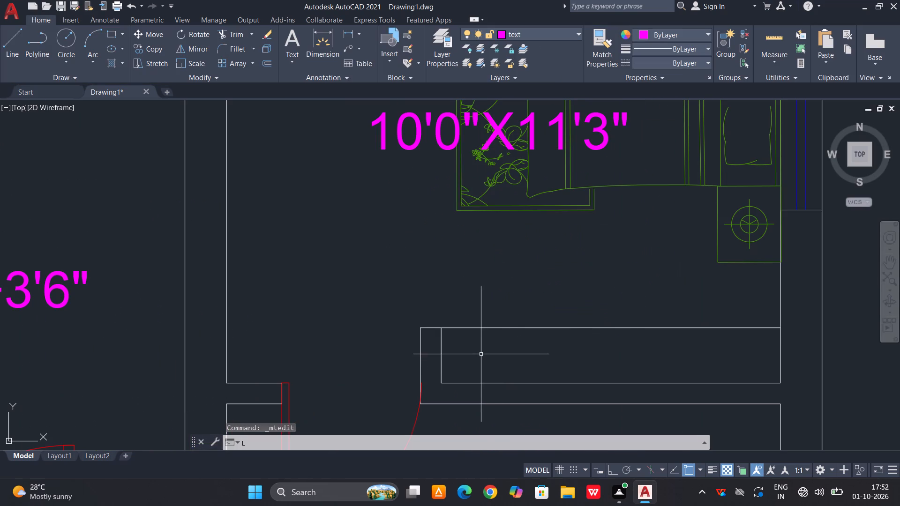
click(441, 329)
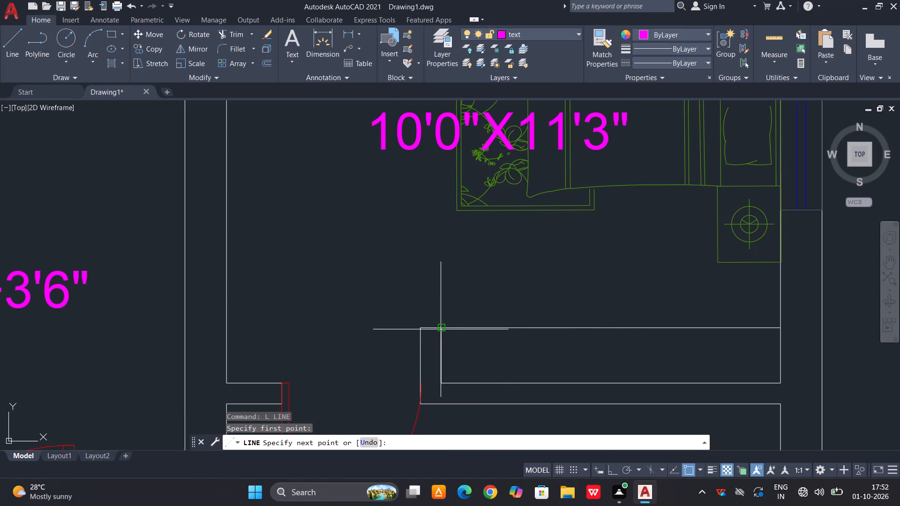
click(777, 380)
key(space)
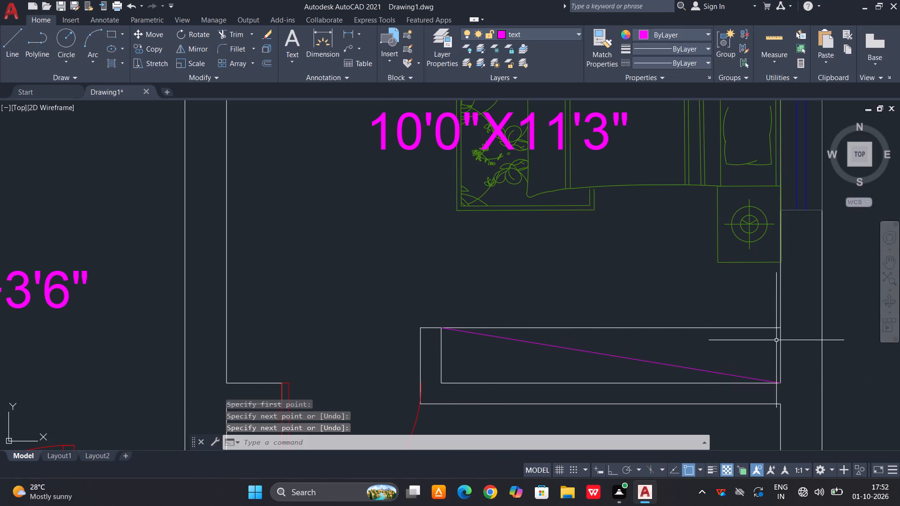
key(space)
click(781, 329)
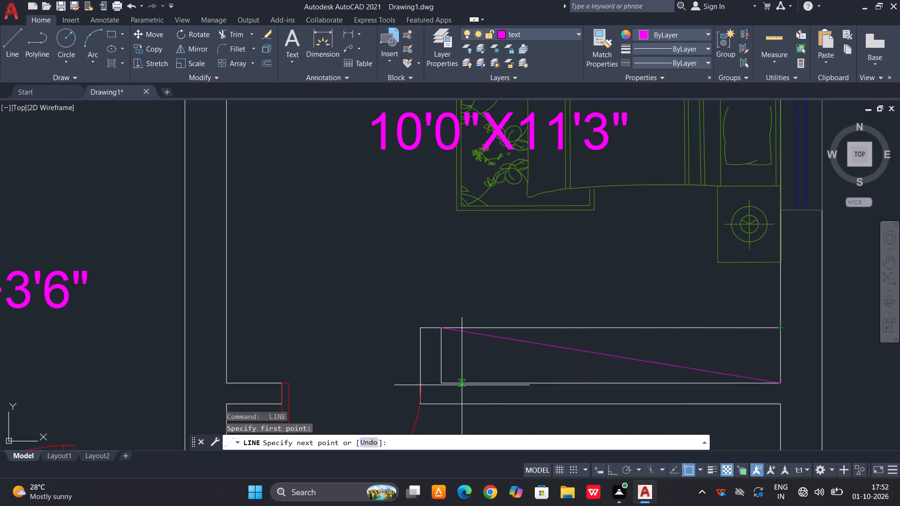
click(441, 384)
key(space)
scroll(584, 381, down, 1)
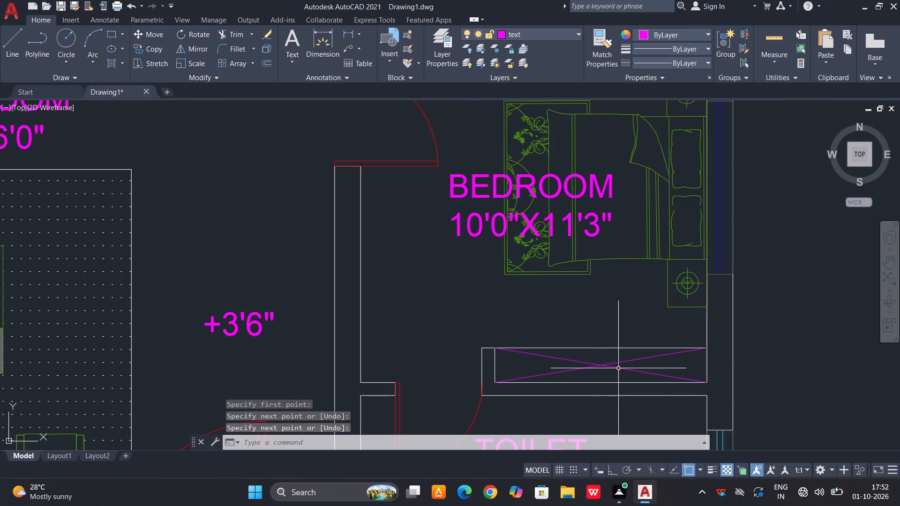
key(Escape)
Match the properties of the two crossing diagonals to the recess's white outline.
key(m)
key(a)
key(space)
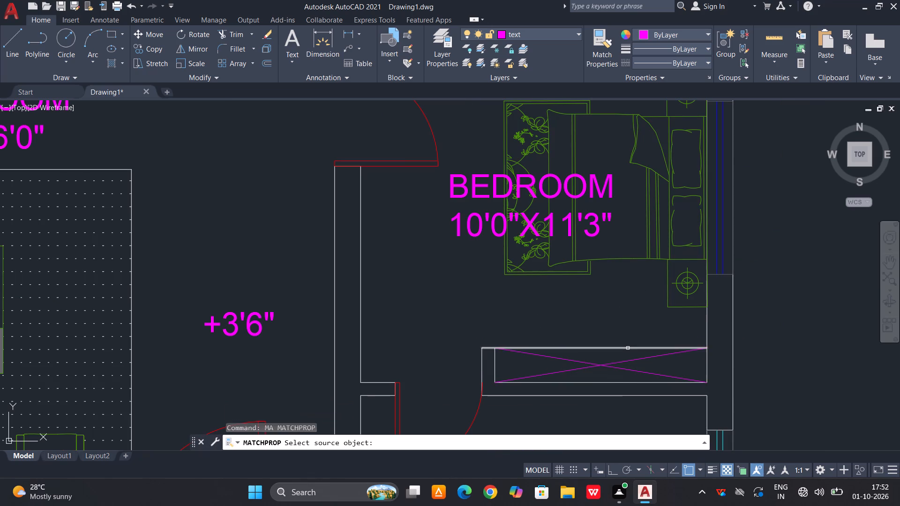
click(627, 348)
click(608, 360)
click(592, 373)
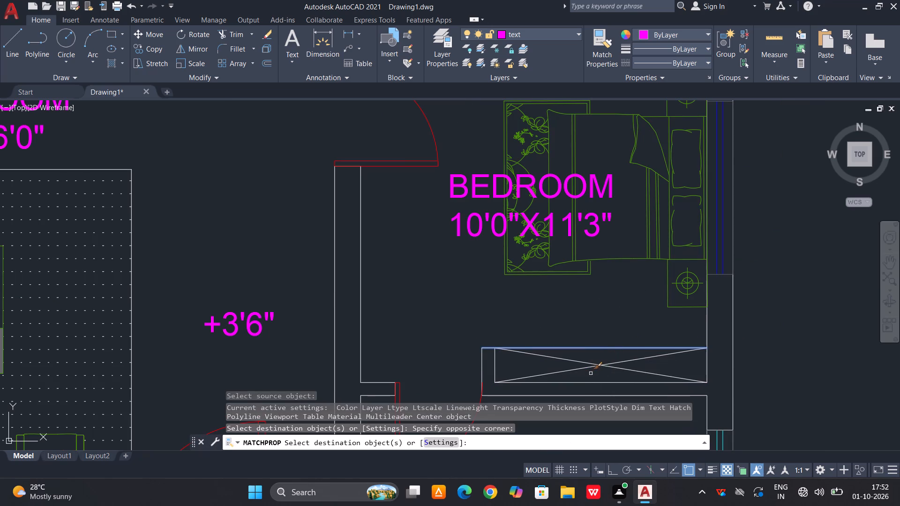
scroll(673, 346, down, 2)
key(Escape)
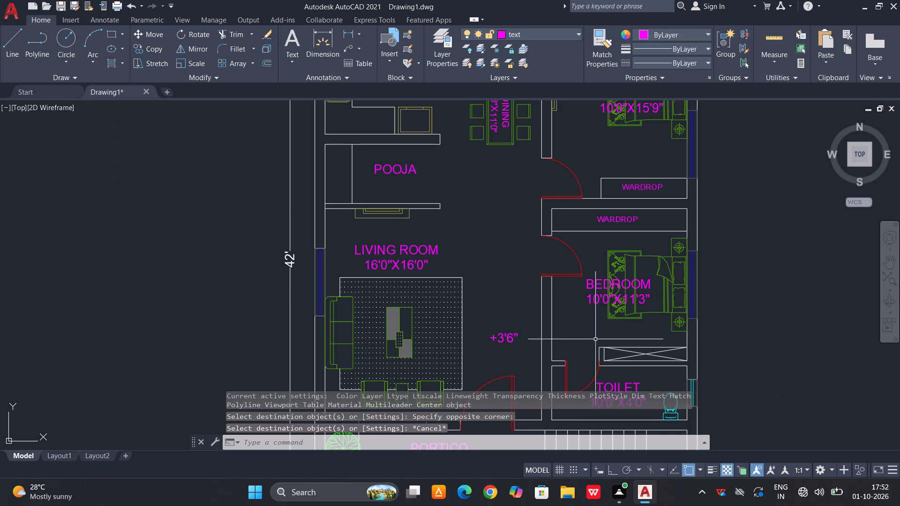
Copy the +3'6" level label from the living room into the portico and onto the start of the staircase's lower flight.
middle_drag(511, 320, 510, 343)
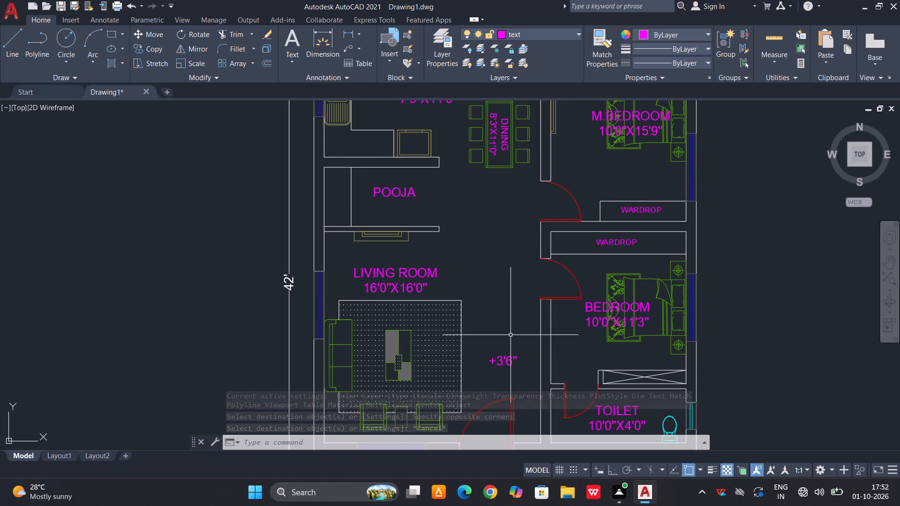
scroll(523, 392, up, 1)
middle_drag(540, 353, 531, 280)
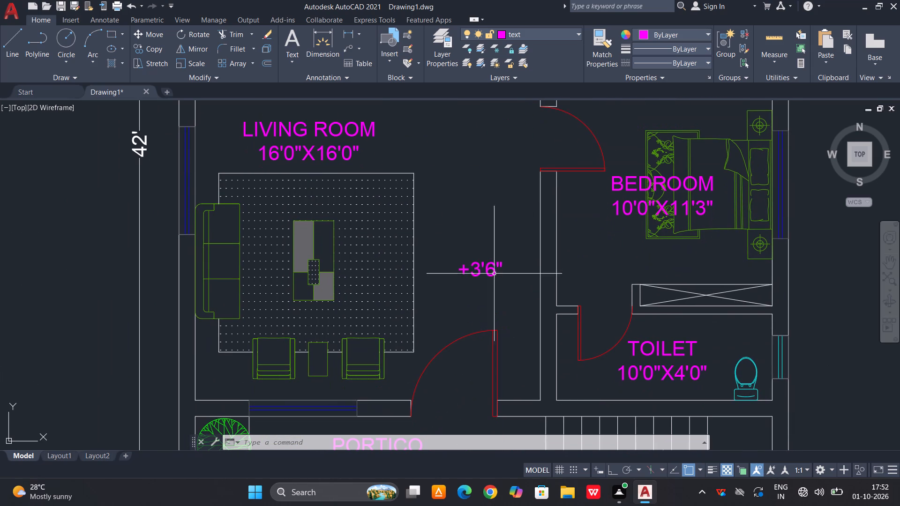
click(488, 270)
key(c)
key(o)
key(space)
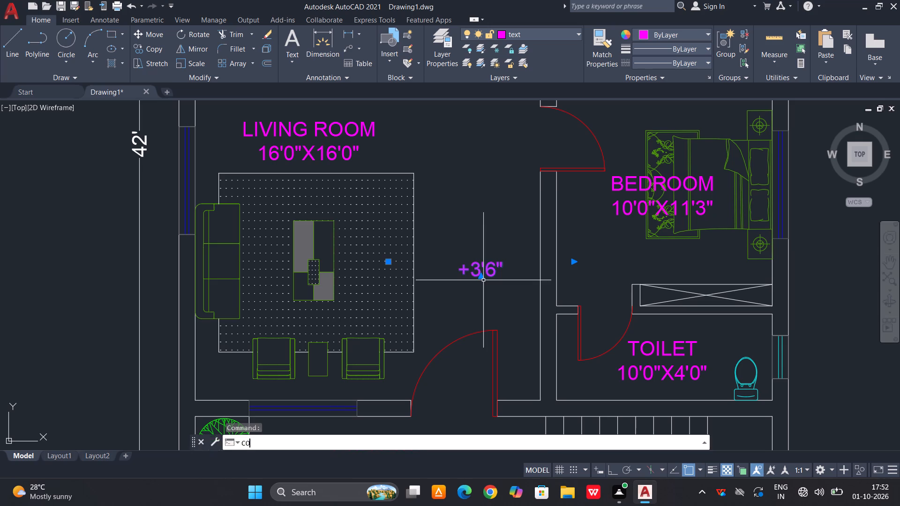
click(487, 270)
scroll(455, 221, down, 2)
scroll(473, 344, up, 2)
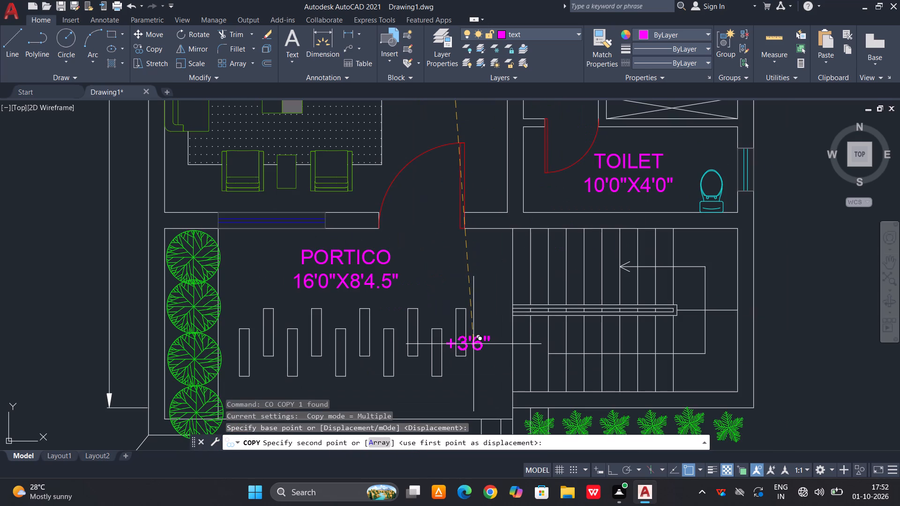
scroll(476, 347, up, 1)
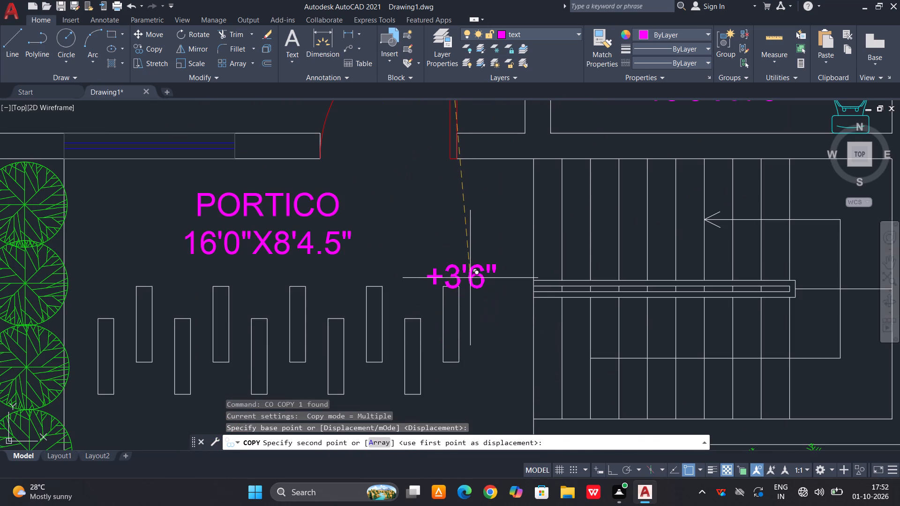
click(471, 268)
scroll(571, 358, up, 2)
click(570, 361)
key(Escape)
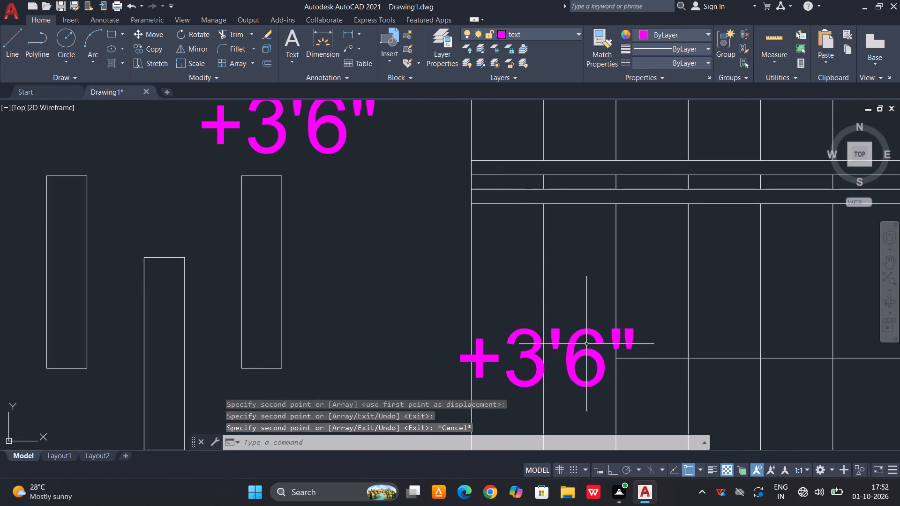
Change the +3'6" copy at the staircase to UP, narrow its text box to fit, and finish editing.
double_click(586, 343)
double_click(590, 332)
triple_click(580, 336)
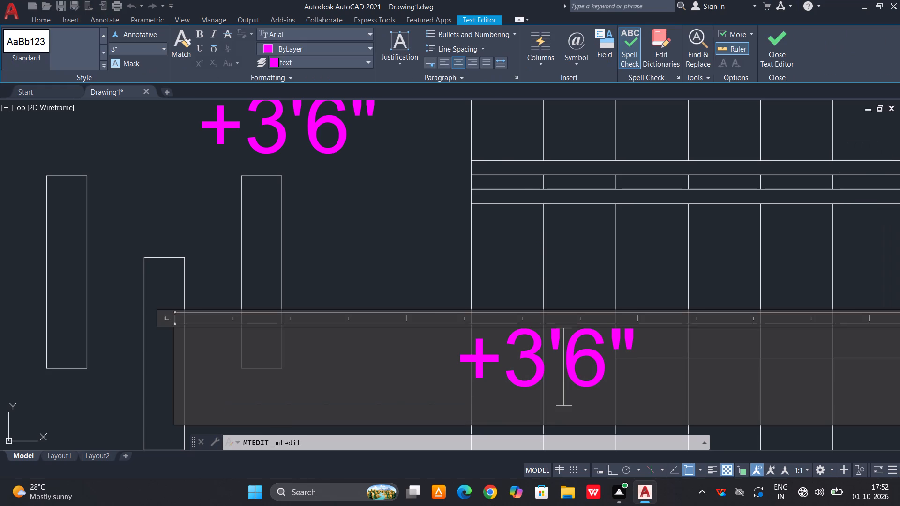
drag(654, 342, 434, 361)
key(u)
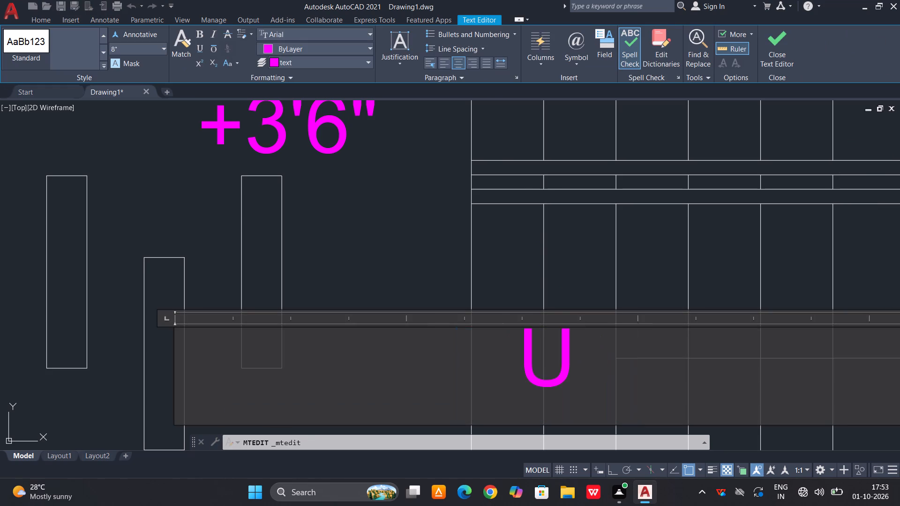
key(p)
scroll(444, 387, down, 3)
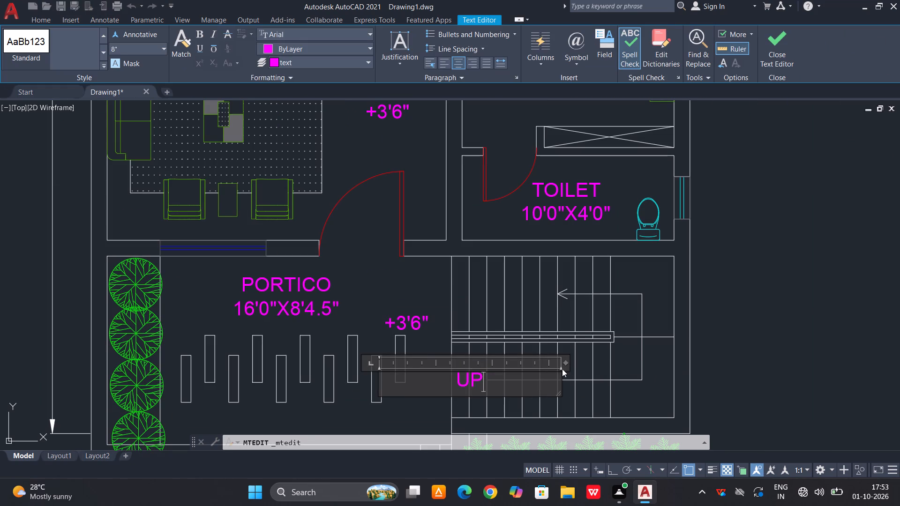
drag(568, 364, 445, 359)
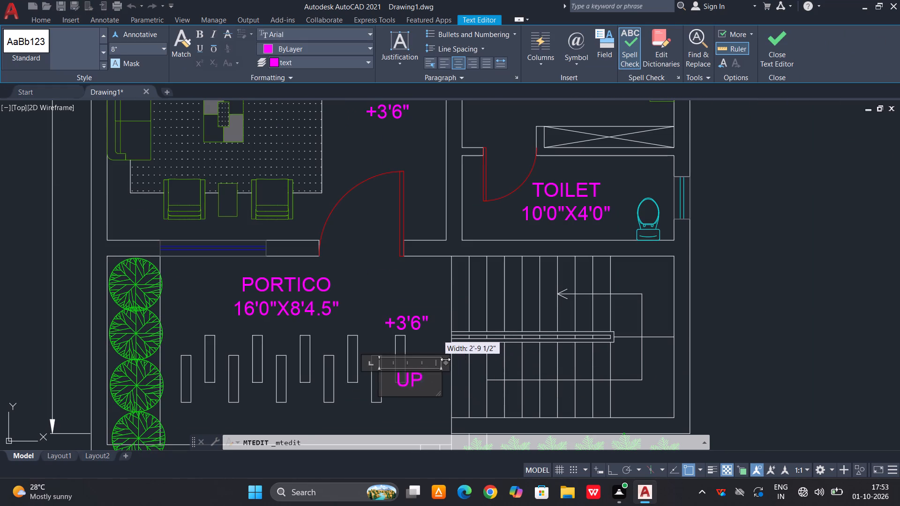
drag(445, 359, 428, 359)
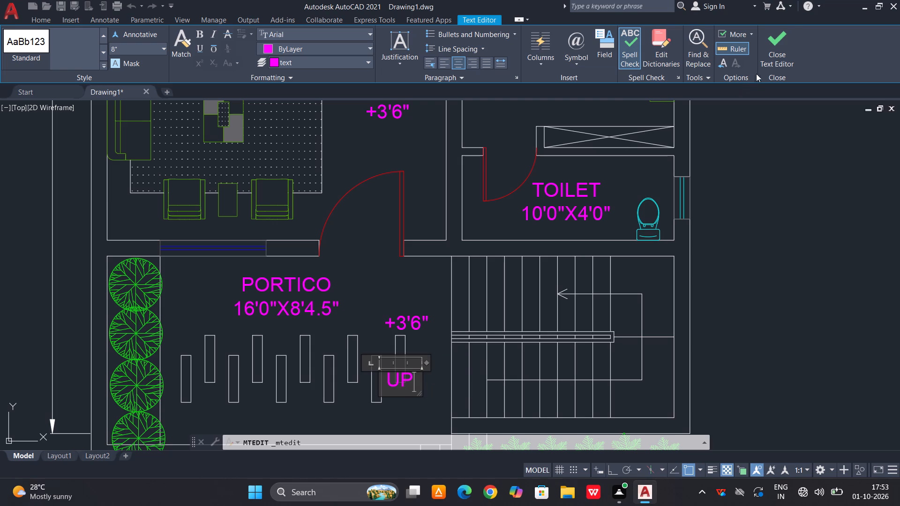
click(768, 51)
Move the UP label to the starting end of the staircase's direction line on the lower flight.
scroll(400, 379, up, 2)
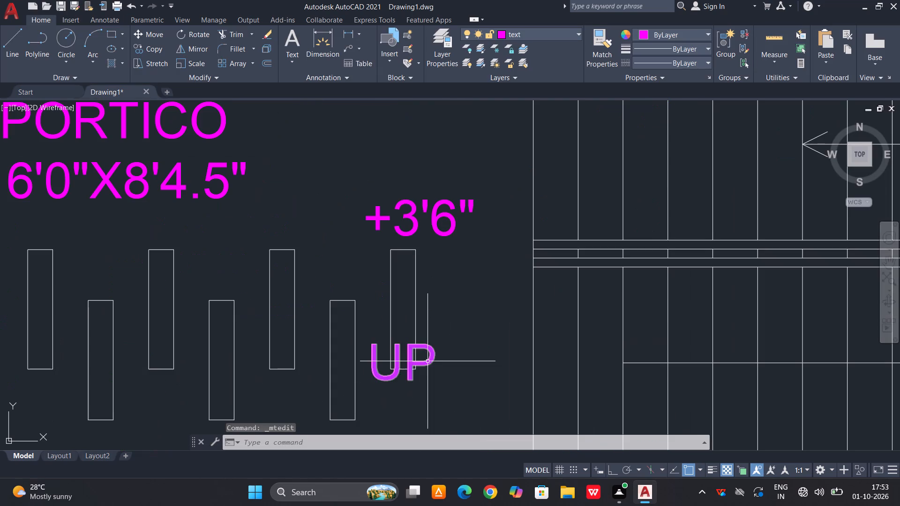
click(427, 361)
key(m)
key(space)
click(421, 358)
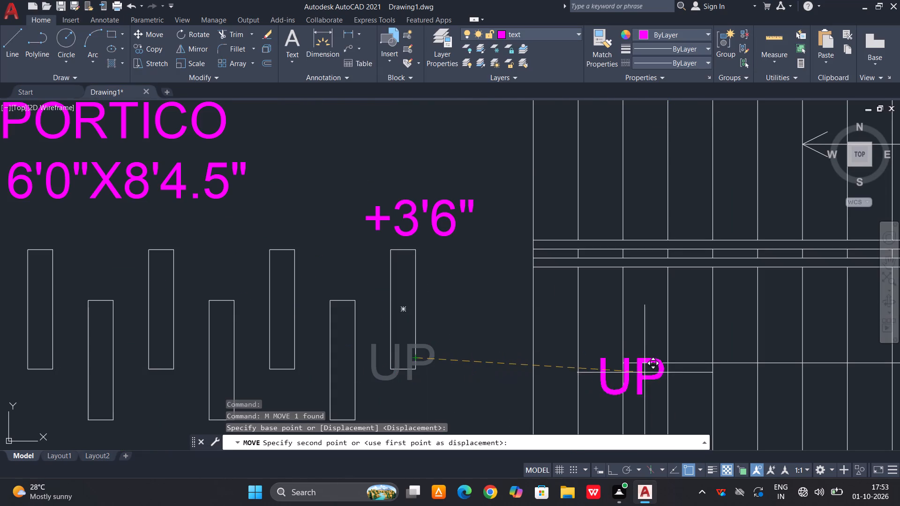
scroll(646, 372, up, 2)
click(531, 347)
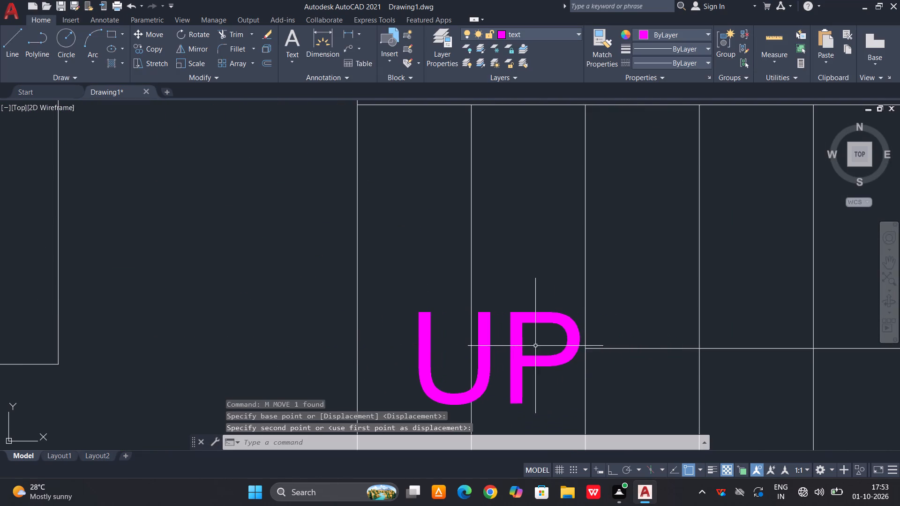
Change the level label in the portico to +3'0" and finish editing.
scroll(652, 346, down, 2)
triple_click(442, 214)
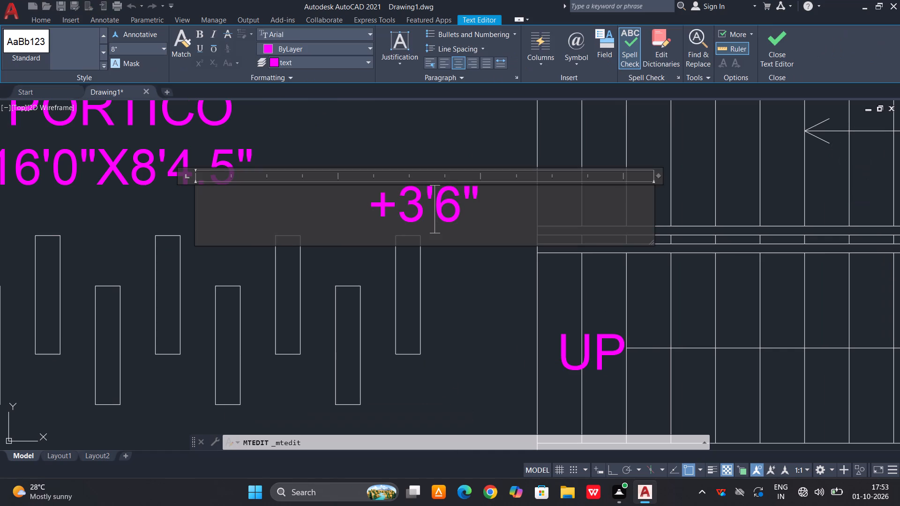
click(459, 204)
key(BackSpace)
key(0)
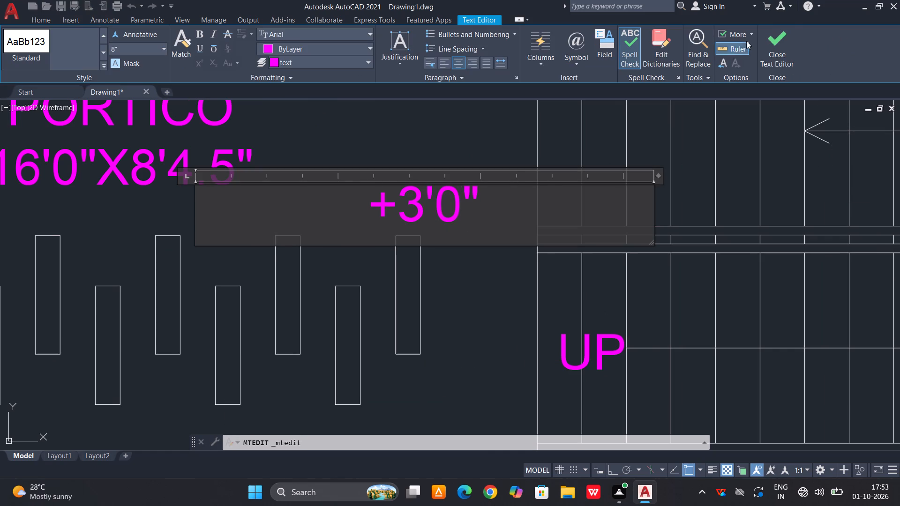
click(767, 35)
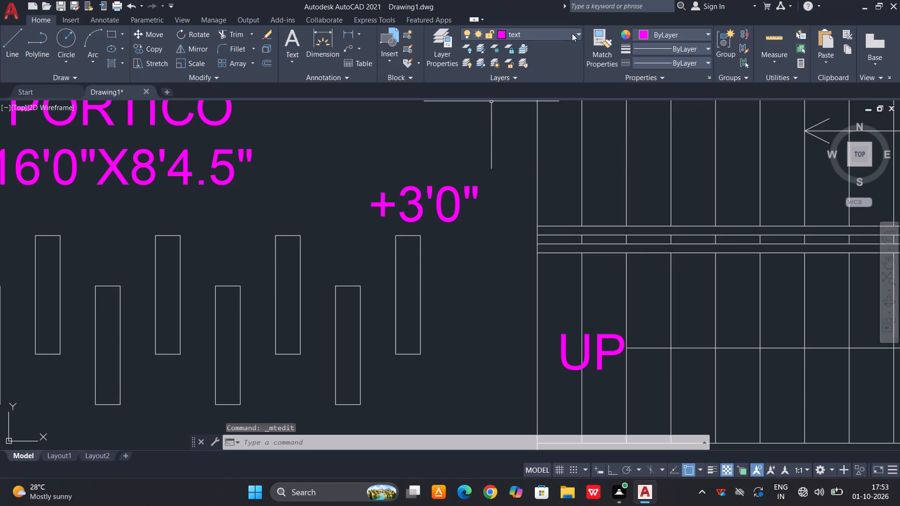
Make layer 0 the current layer.
click(579, 30)
click(560, 46)
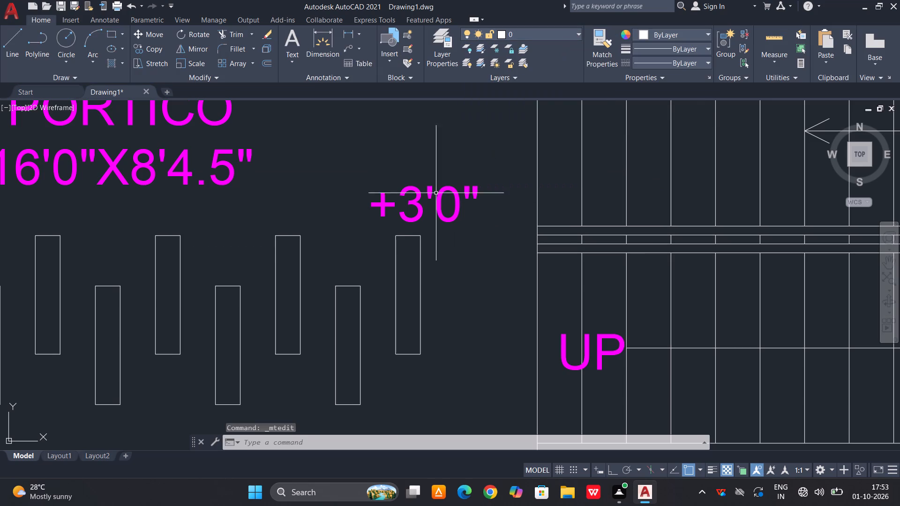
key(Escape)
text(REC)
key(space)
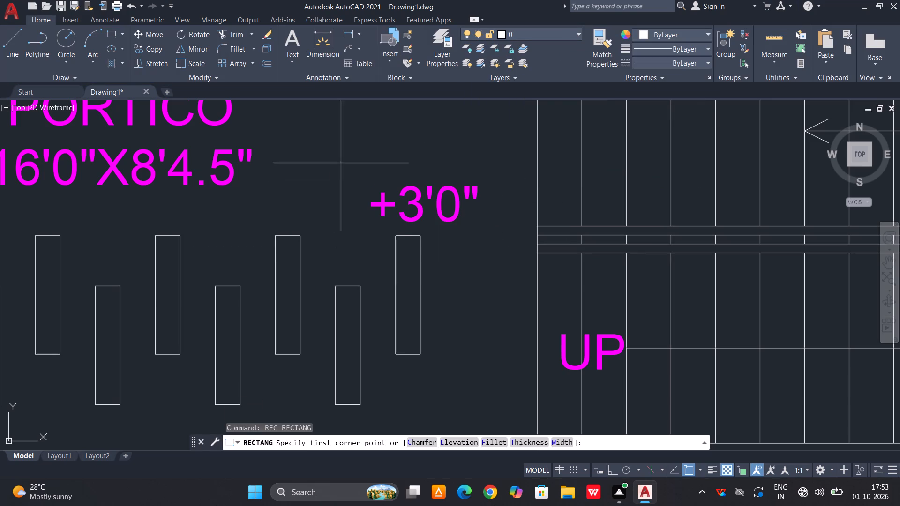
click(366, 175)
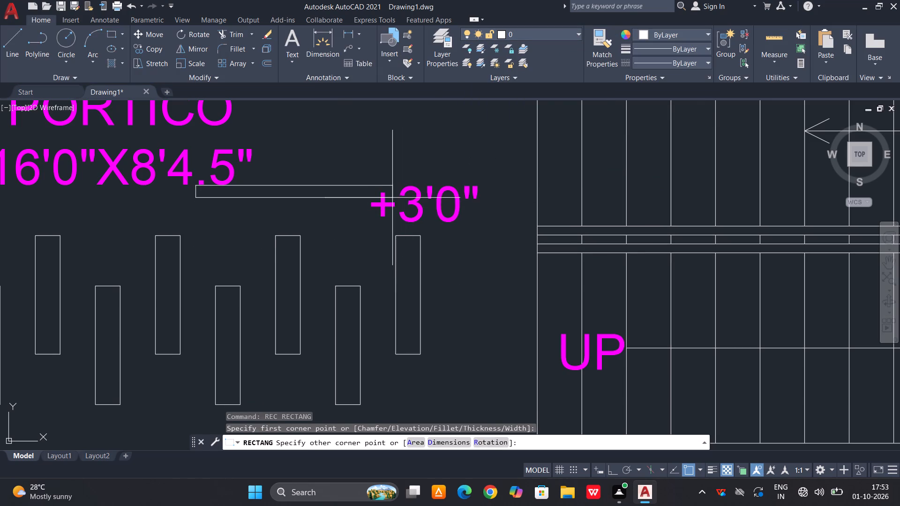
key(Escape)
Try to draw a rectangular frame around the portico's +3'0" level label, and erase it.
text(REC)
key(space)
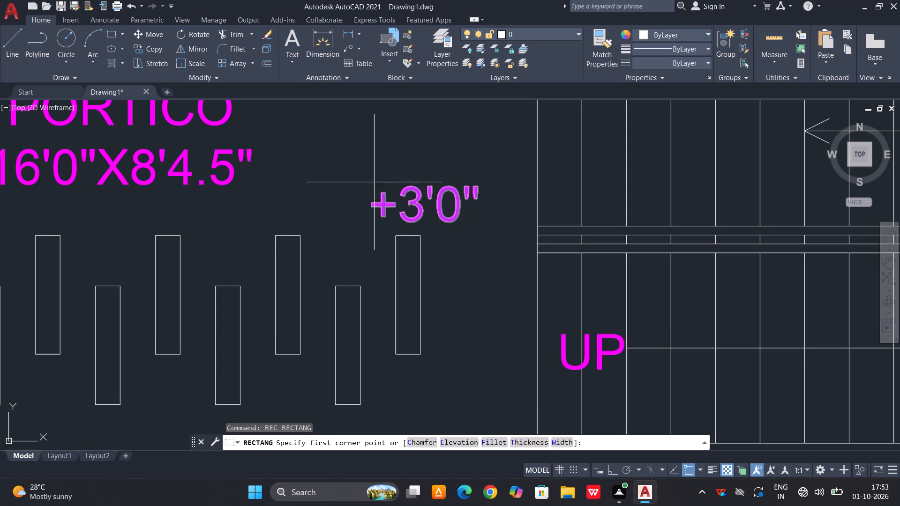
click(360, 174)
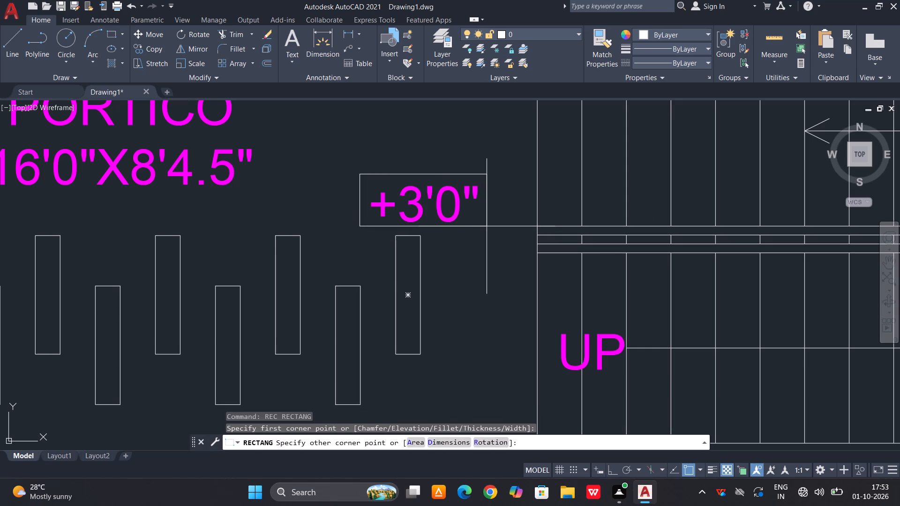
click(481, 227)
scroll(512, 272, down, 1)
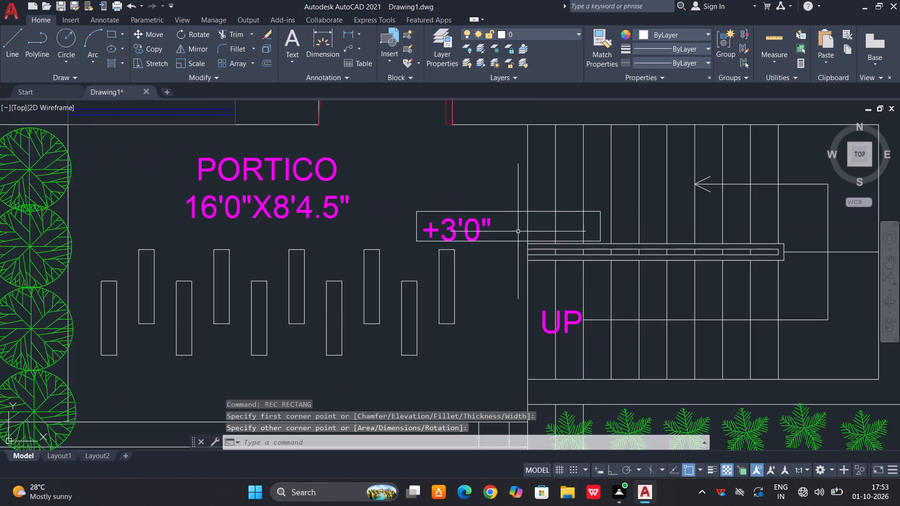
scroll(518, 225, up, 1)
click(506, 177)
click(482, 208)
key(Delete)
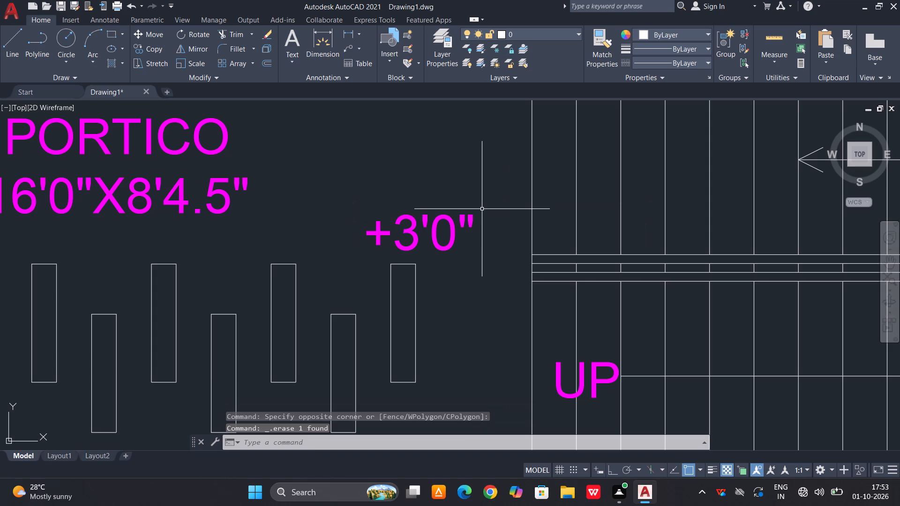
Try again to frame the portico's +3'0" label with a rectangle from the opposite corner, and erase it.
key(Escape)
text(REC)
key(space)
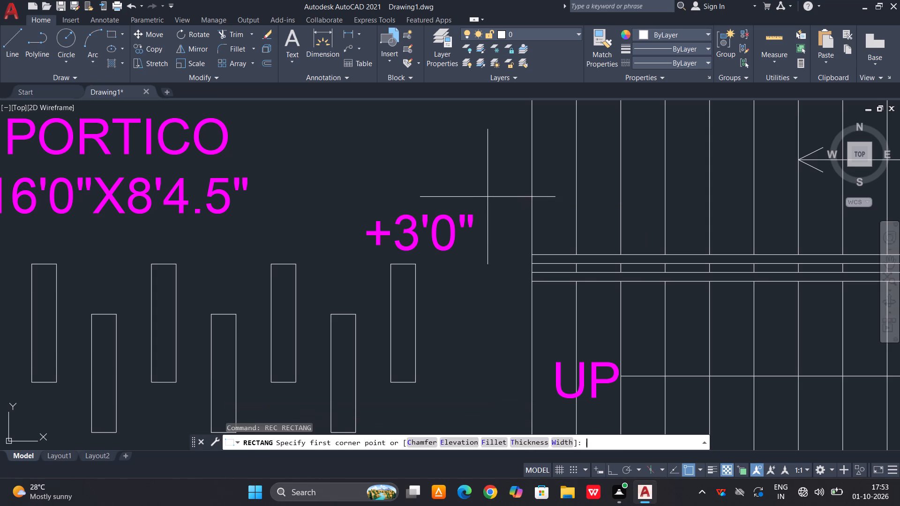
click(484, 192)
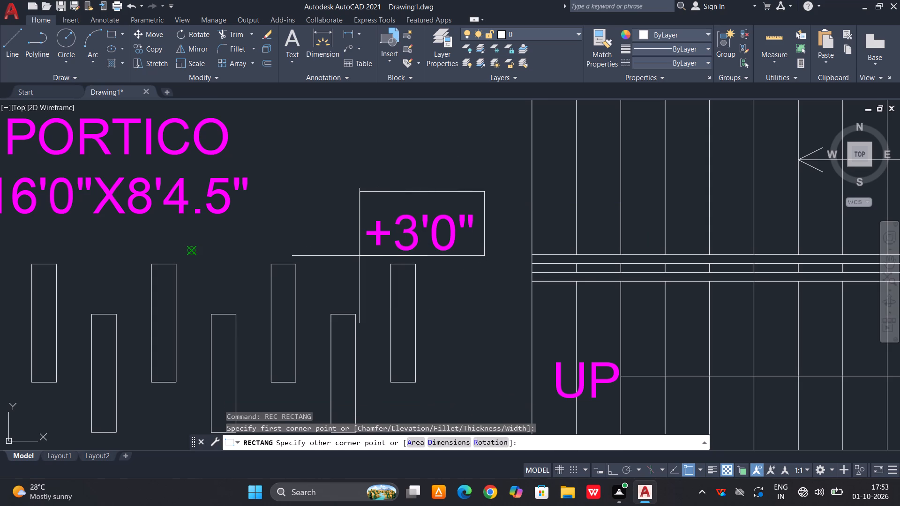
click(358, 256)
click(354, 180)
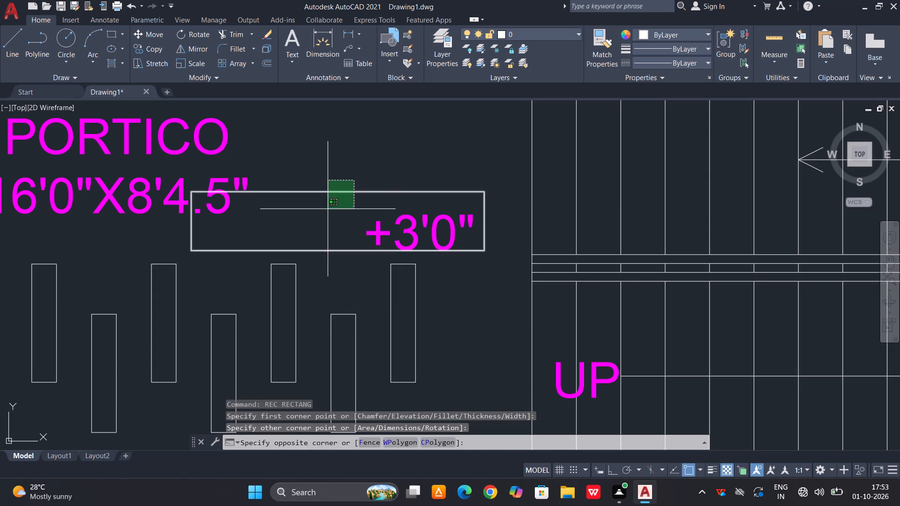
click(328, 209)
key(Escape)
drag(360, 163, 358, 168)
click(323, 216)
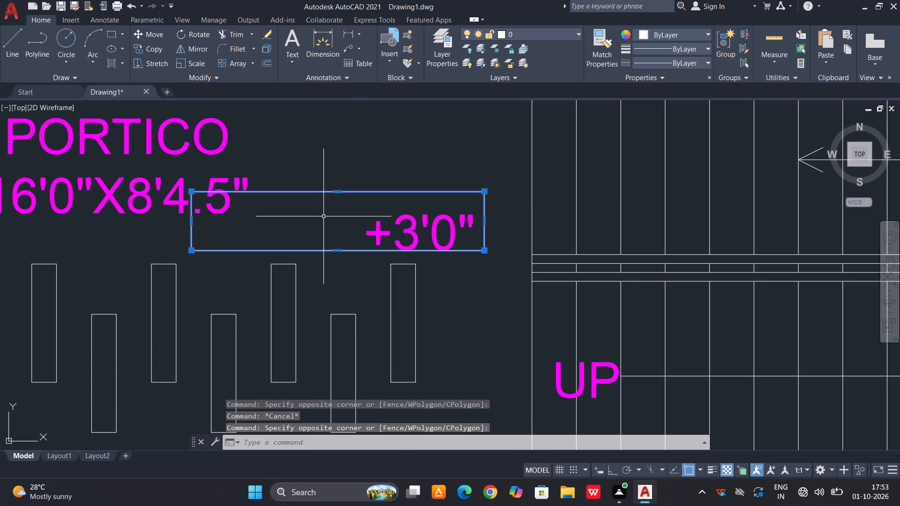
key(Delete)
Draw a rectangle around the living room's +3'6" level label.
scroll(443, 362, down, 2)
middle_drag(442, 221, 449, 298)
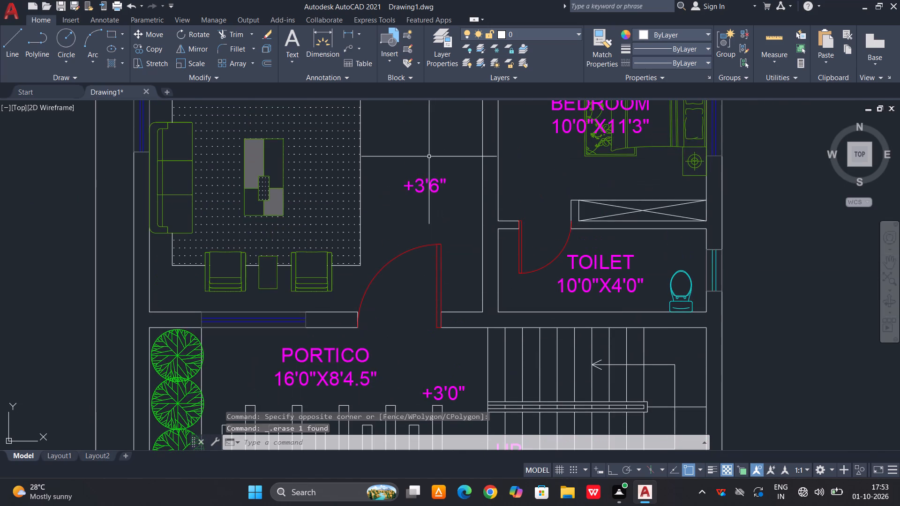
scroll(429, 156, up, 1)
key(r)
text(EC)
key(space)
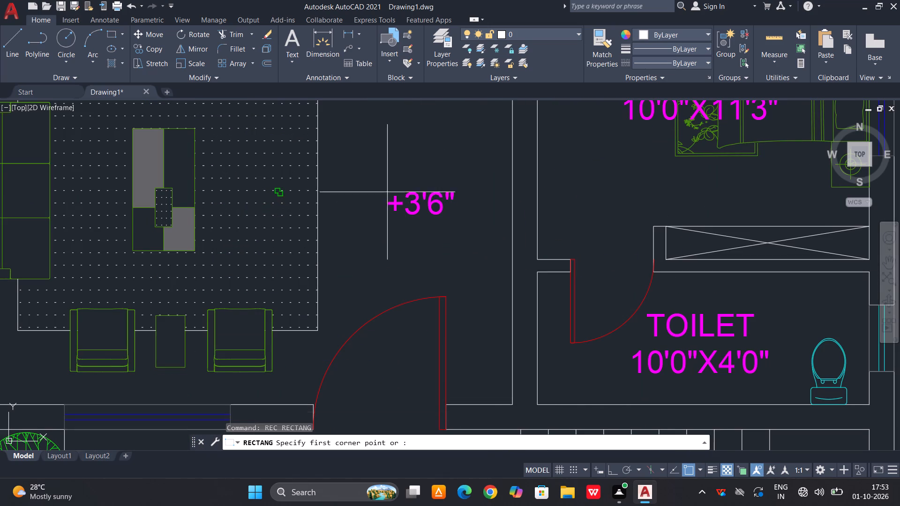
click(380, 184)
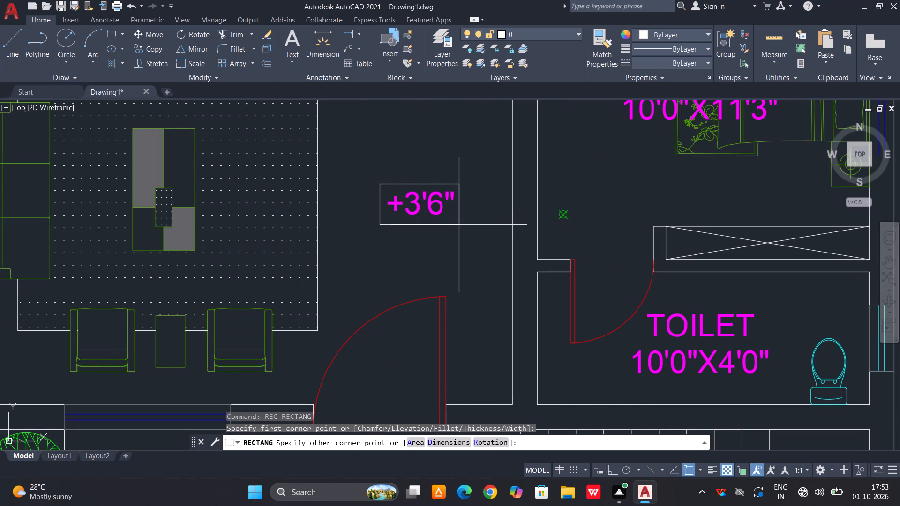
click(459, 225)
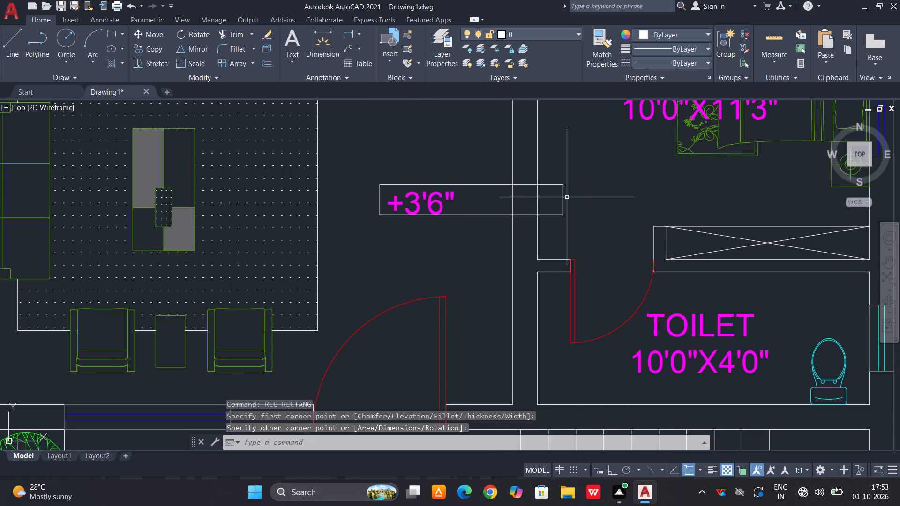
key(Escape)
Draw a vertical line across the living room's level frame, just past the end of the +3'6" text.
scroll(459, 196, up, 1)
key(l)
key(space)
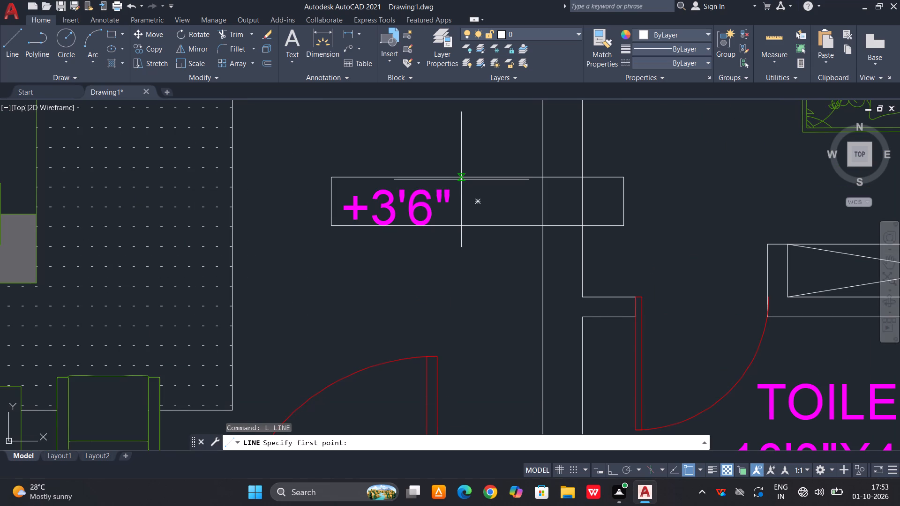
click(461, 179)
click(461, 228)
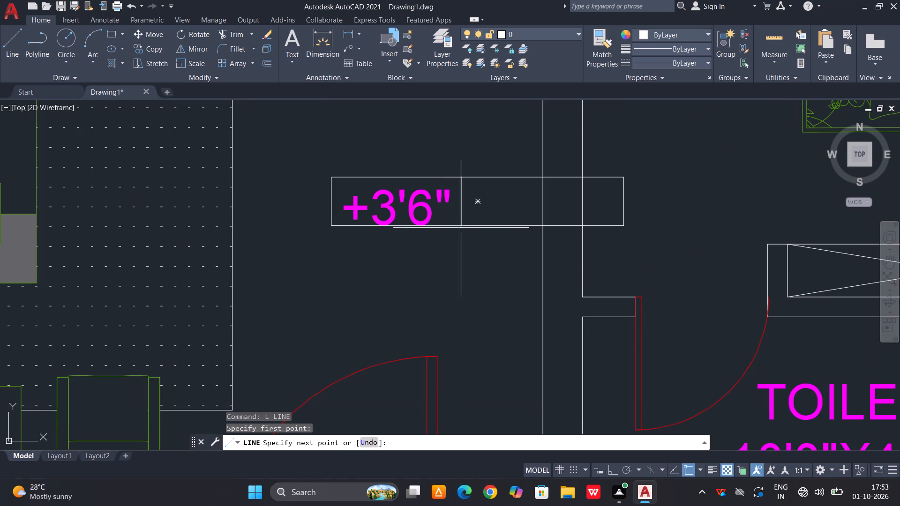
key(space)
key(Escape)
Trim the +3'6" frame's edges beyond the new vertical line and erase the leftover piece crossing the bedroom wall.
text(TR)
key(space)
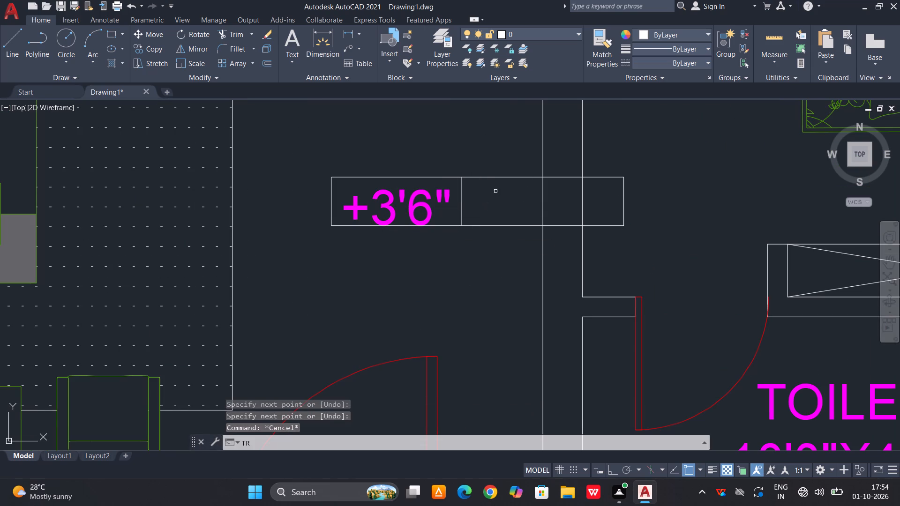
key(space)
drag(507, 147, 504, 169)
drag(505, 172, 490, 257)
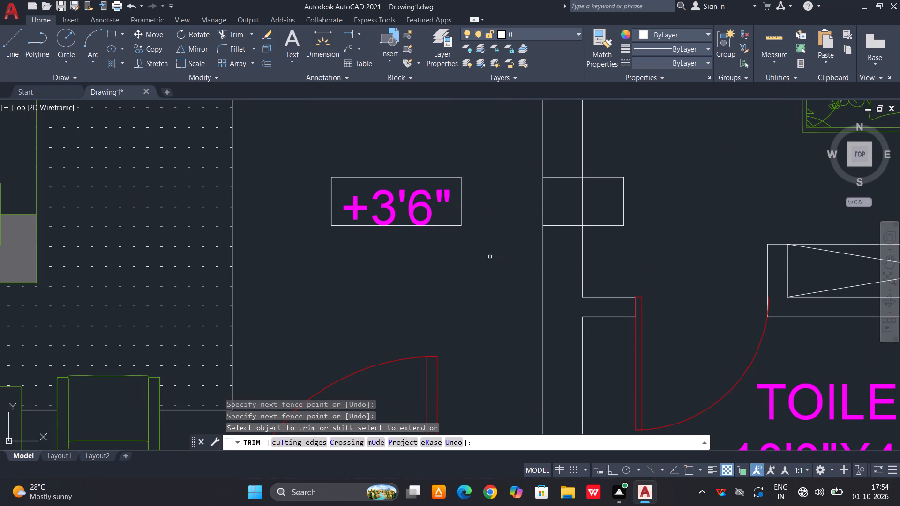
key(Escape)
drag(645, 146, 630, 167)
click(597, 244)
key(Delete)
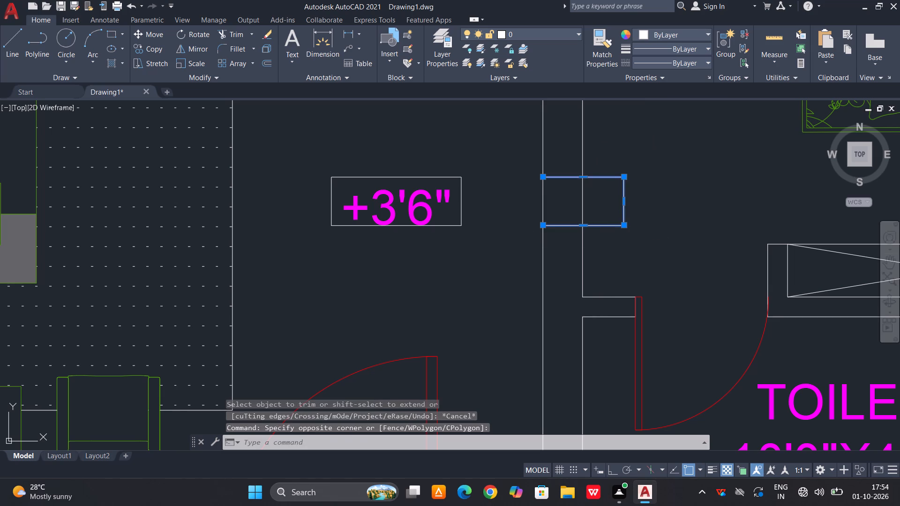
Move the shortened frame and its closing line slightly down so they surround the +3'6" label evenly.
click(394, 168)
click(364, 179)
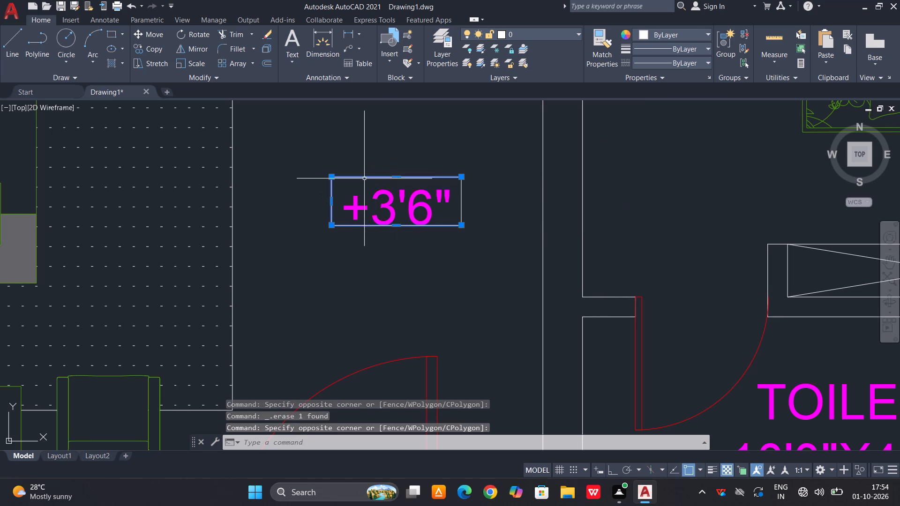
scroll(451, 214, up, 2)
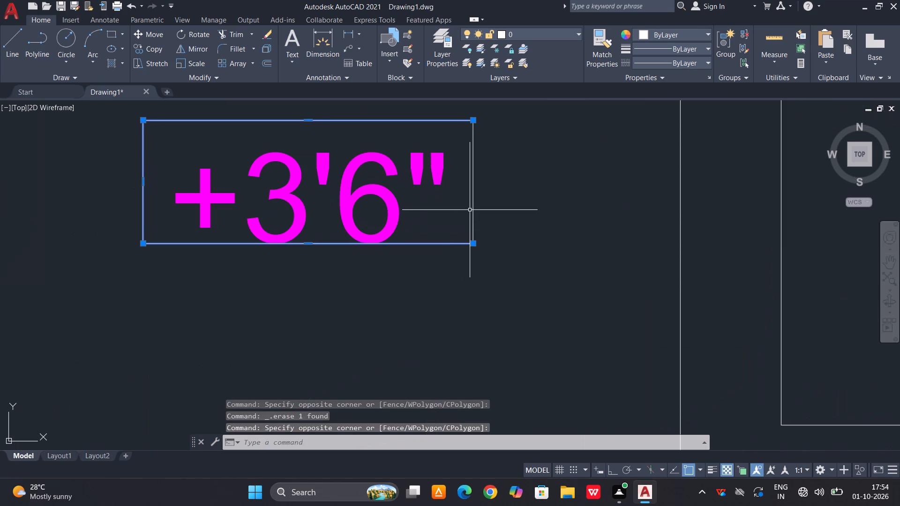
click(472, 210)
key(m)
key(space)
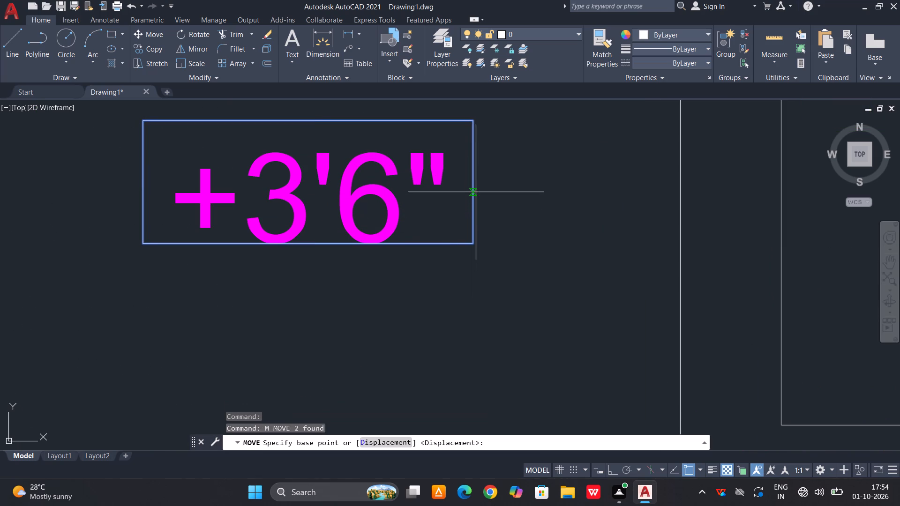
click(475, 187)
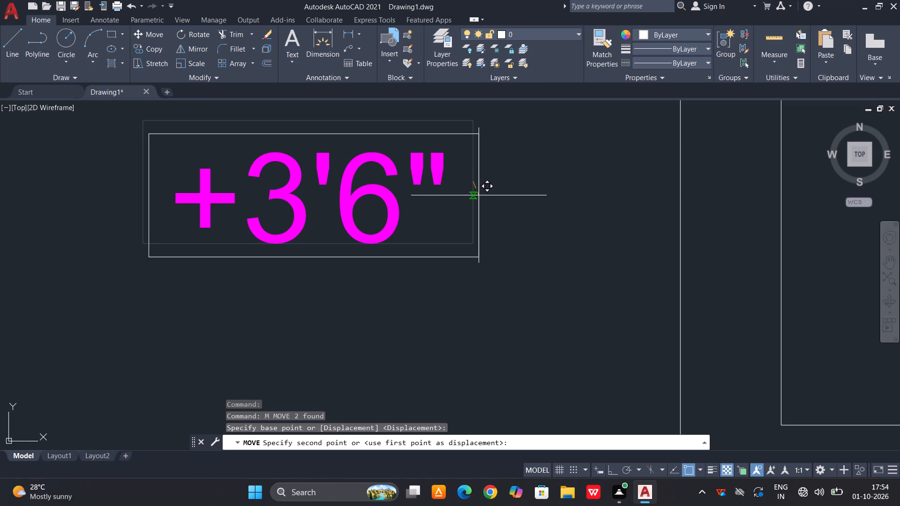
click(476, 194)
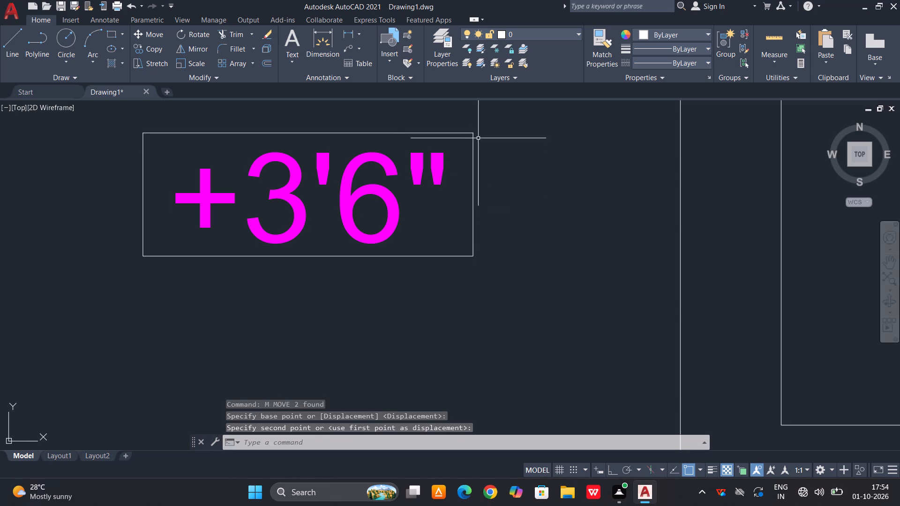
Copy the +3'6" label's frame and closing line around the portico's +3'0" label.
click(482, 120)
click(463, 136)
text(CO)
key(space)
click(472, 193)
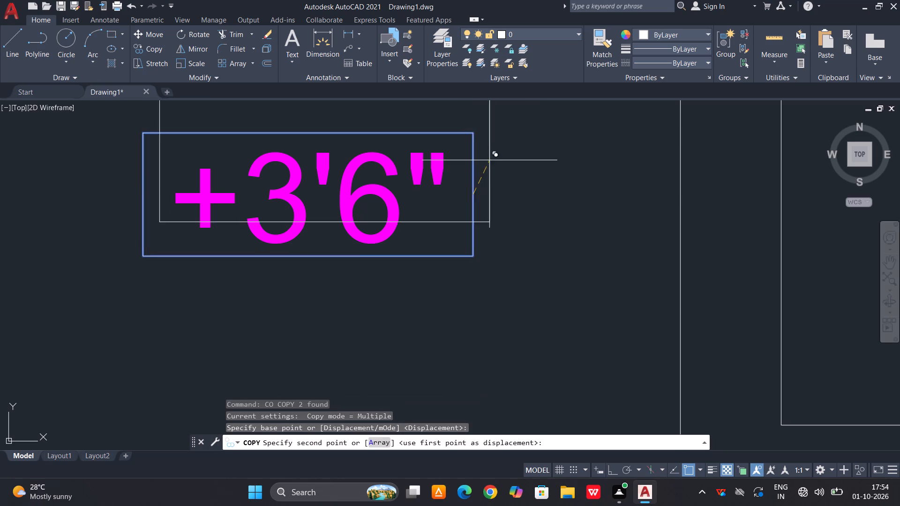
scroll(492, 160, down, 4)
scroll(511, 389, up, 2)
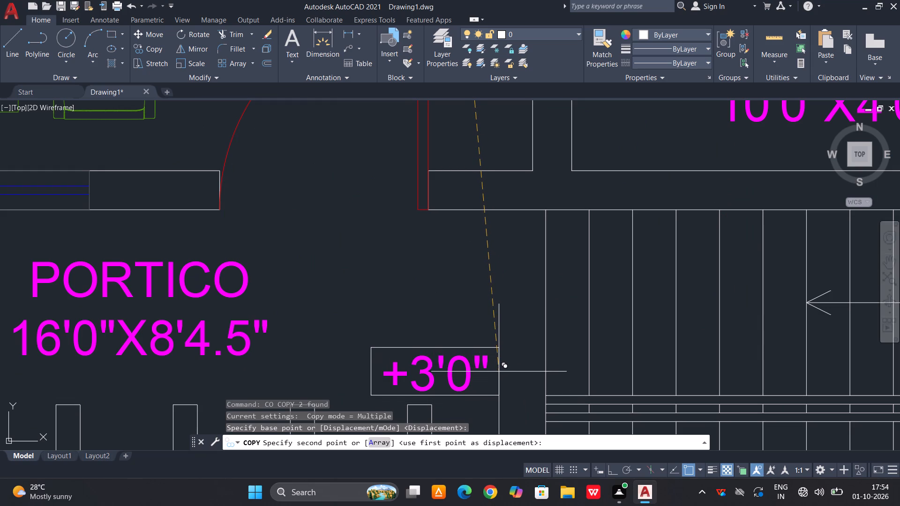
click(499, 372)
scroll(532, 333, down, 2)
key(Escape)
Review the framed level labels and the overall floor plan.
scroll(480, 267, down, 2)
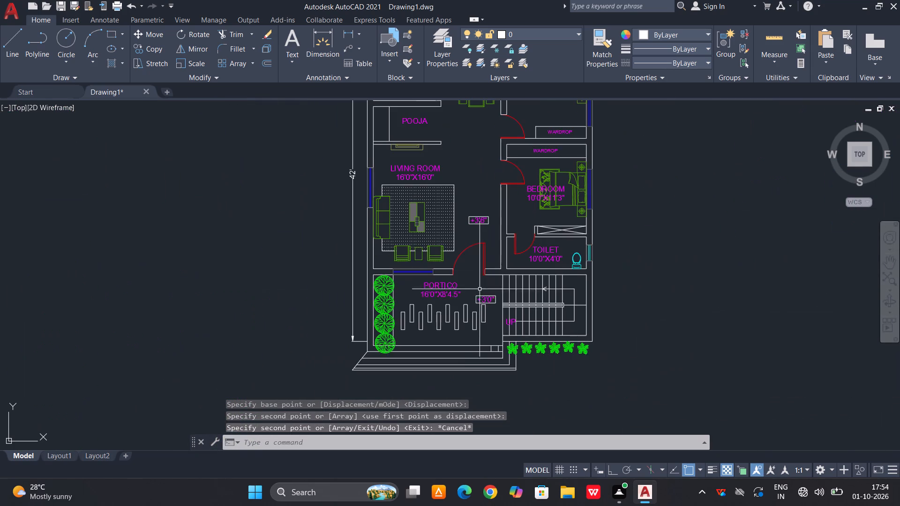
middle_drag(480, 299, 473, 344)
scroll(515, 276, down, 1)
middle_click(500, 315)
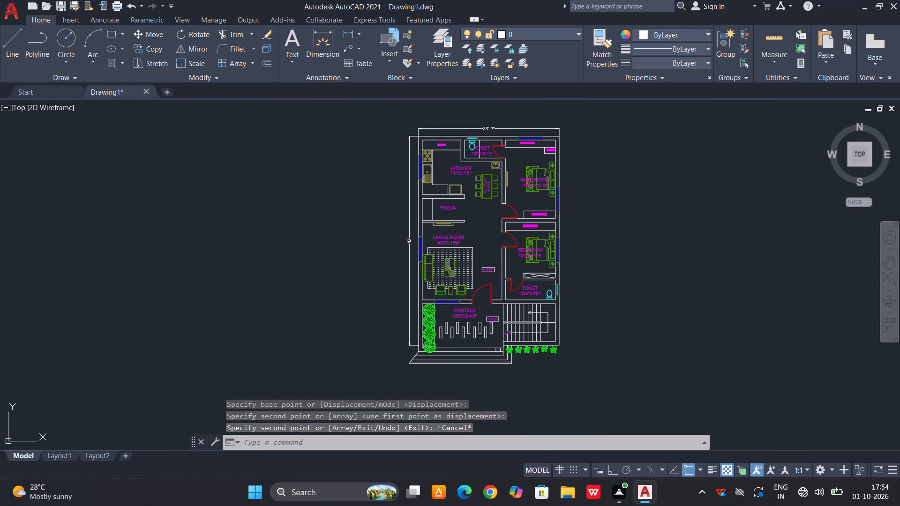
scroll(498, 310, up, 1)
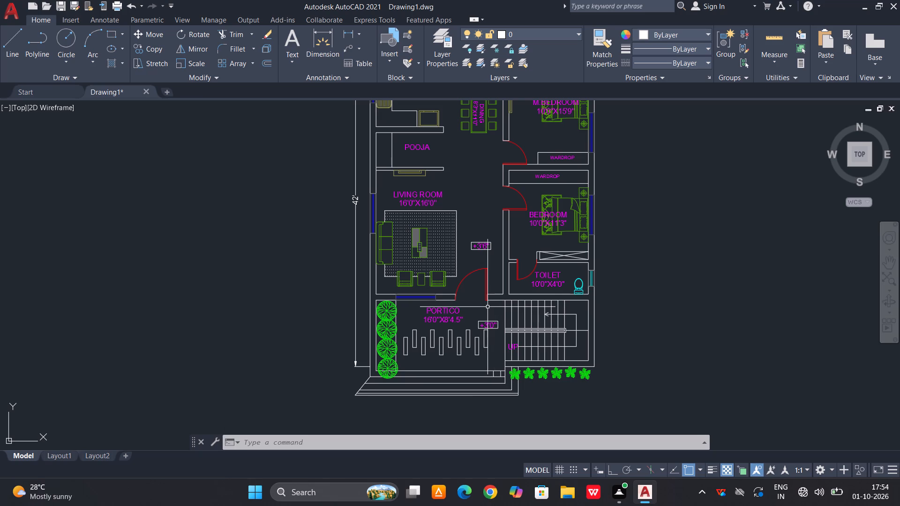
middle_drag(487, 307, 487, 321)
scroll(580, 386, up, 1)
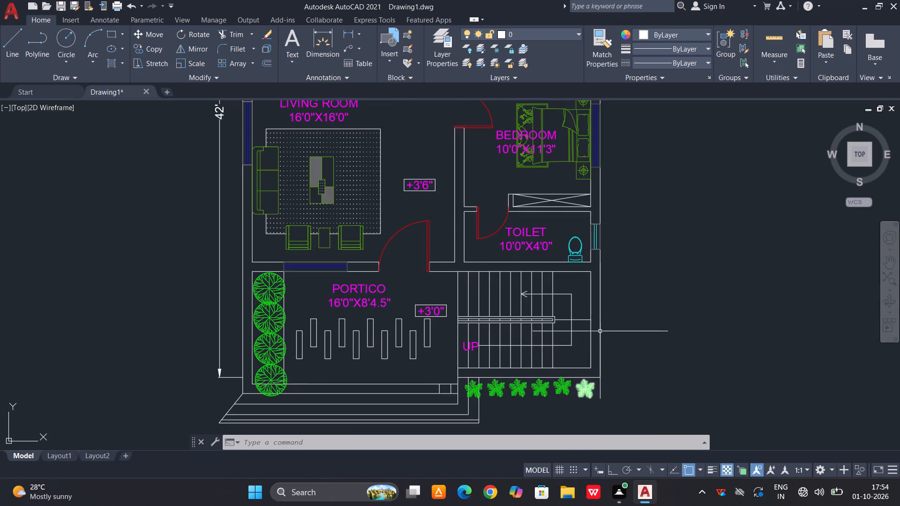
scroll(576, 373, down, 2)
scroll(590, 179, up, 1)
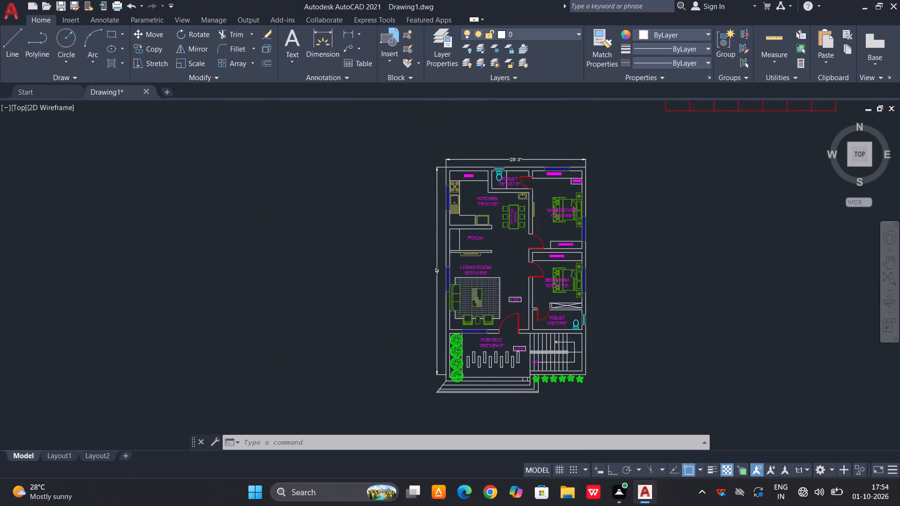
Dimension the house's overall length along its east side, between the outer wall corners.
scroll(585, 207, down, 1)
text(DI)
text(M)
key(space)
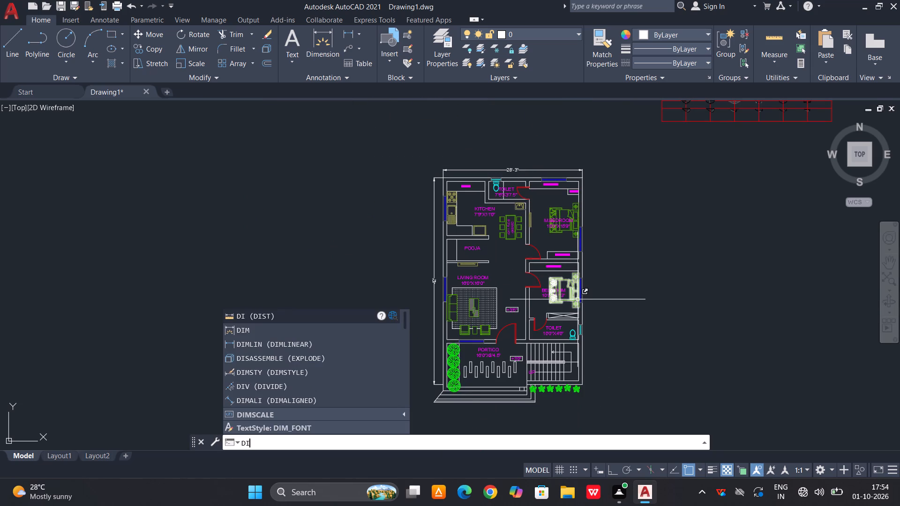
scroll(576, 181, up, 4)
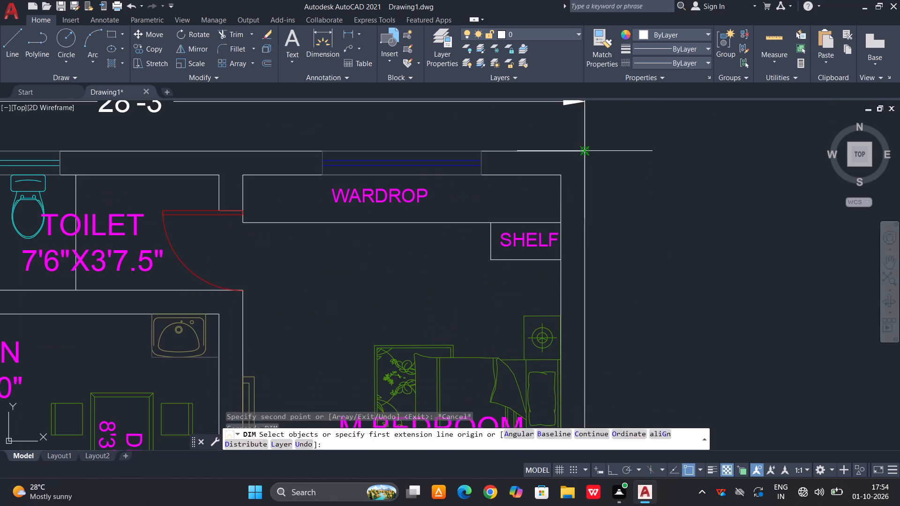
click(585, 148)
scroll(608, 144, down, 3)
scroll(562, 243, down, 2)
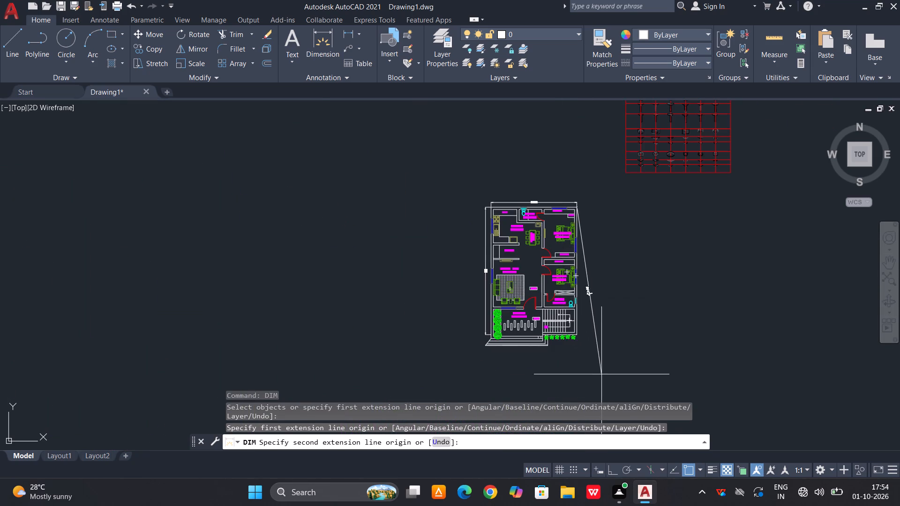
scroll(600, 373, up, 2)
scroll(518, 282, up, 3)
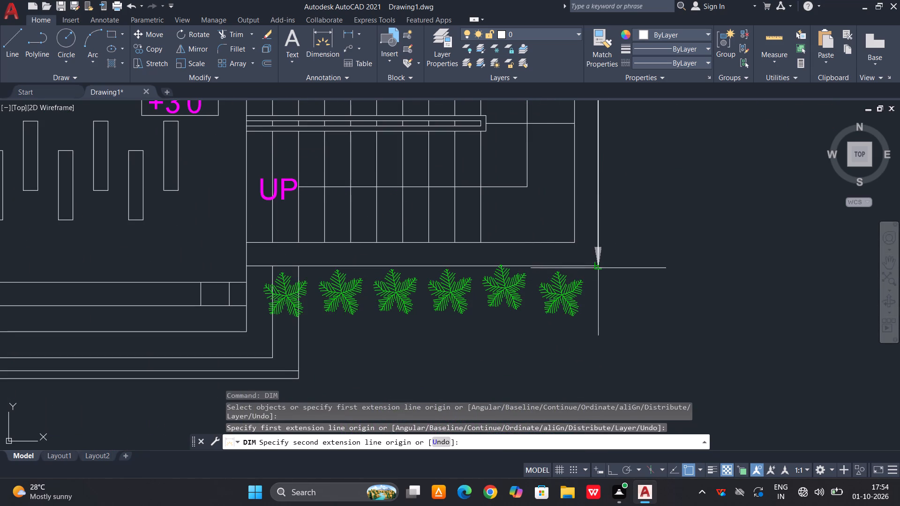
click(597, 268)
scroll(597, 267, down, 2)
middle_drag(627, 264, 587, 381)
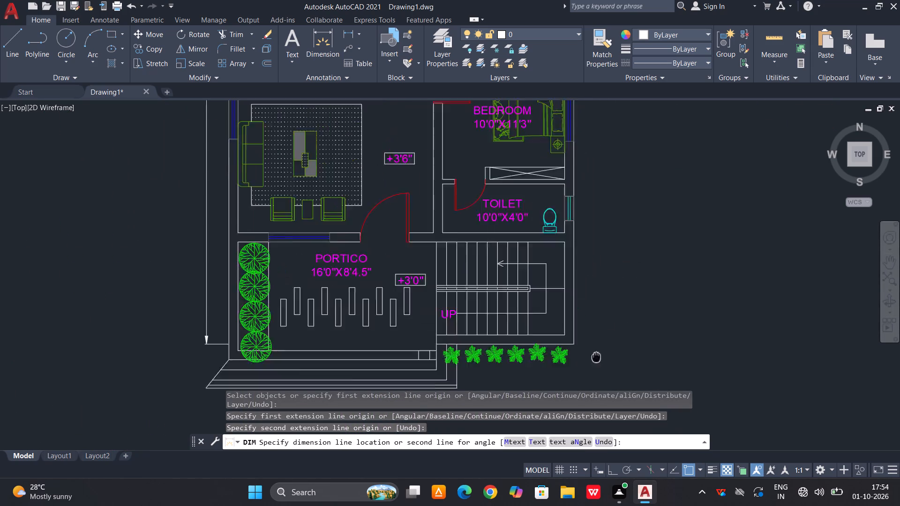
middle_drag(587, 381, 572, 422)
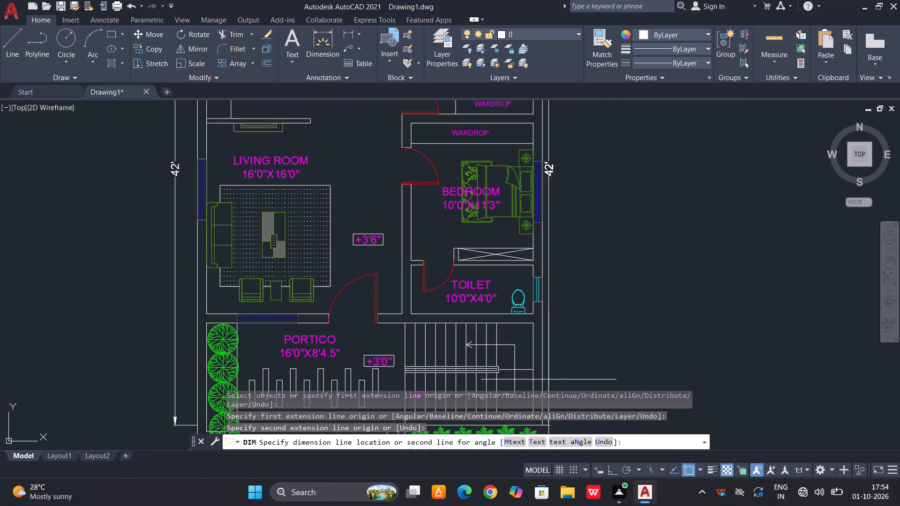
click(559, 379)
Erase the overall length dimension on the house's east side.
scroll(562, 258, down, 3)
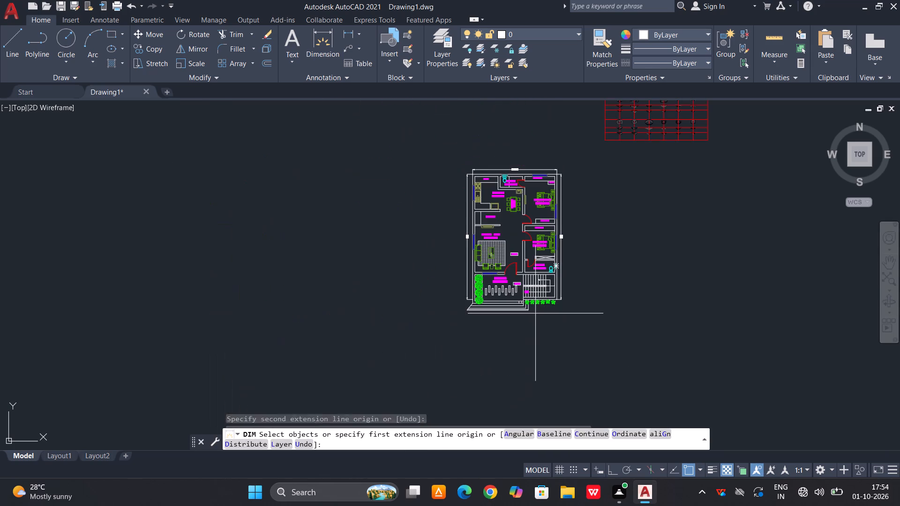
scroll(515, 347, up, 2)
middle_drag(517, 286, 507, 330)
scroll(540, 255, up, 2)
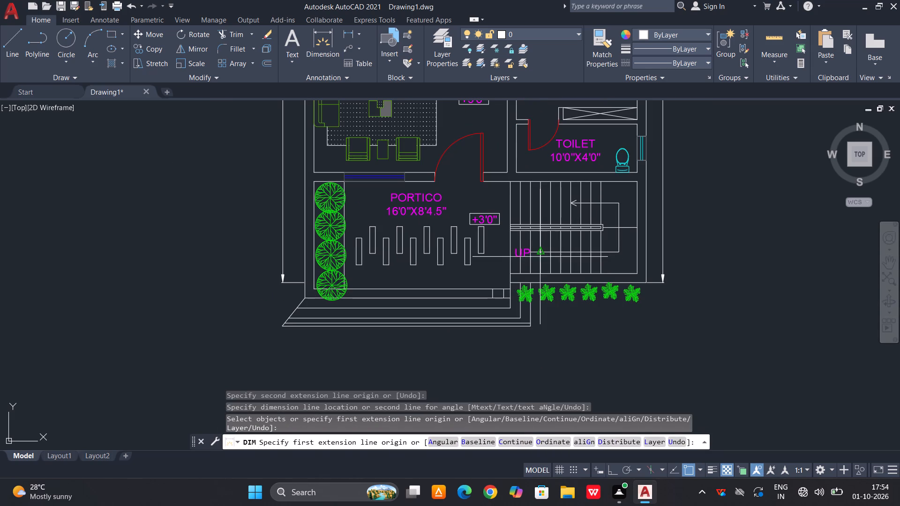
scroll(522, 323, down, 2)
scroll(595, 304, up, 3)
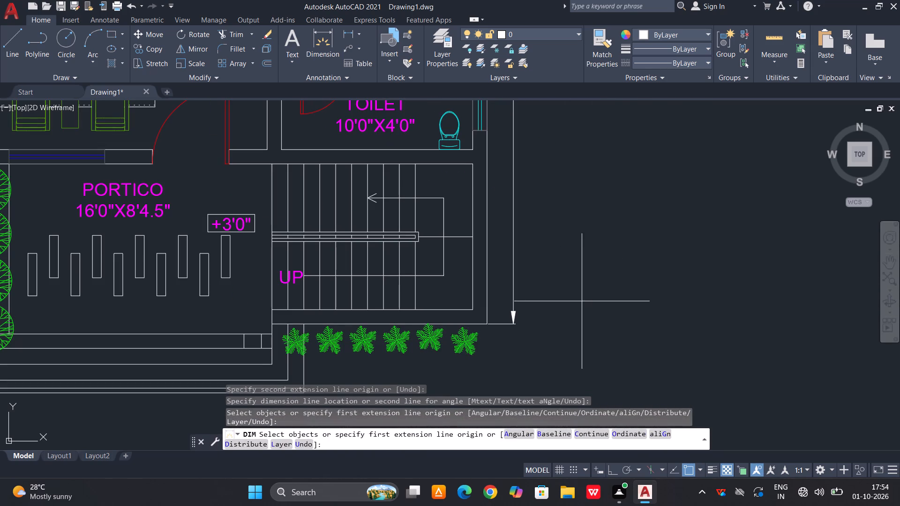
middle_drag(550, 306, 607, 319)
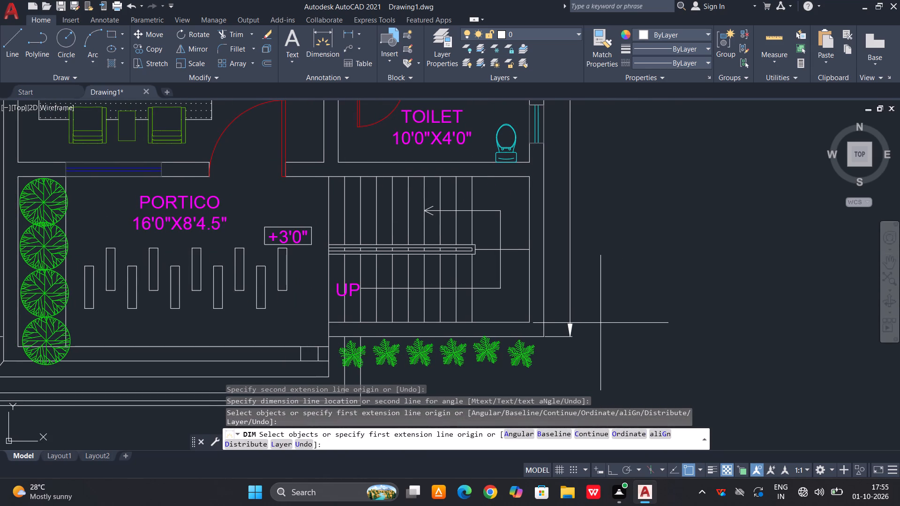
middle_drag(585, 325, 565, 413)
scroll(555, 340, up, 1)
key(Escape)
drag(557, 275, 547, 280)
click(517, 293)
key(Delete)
Erase the red grid of blocks lying northeast of the floor plan.
scroll(622, 307, down, 4)
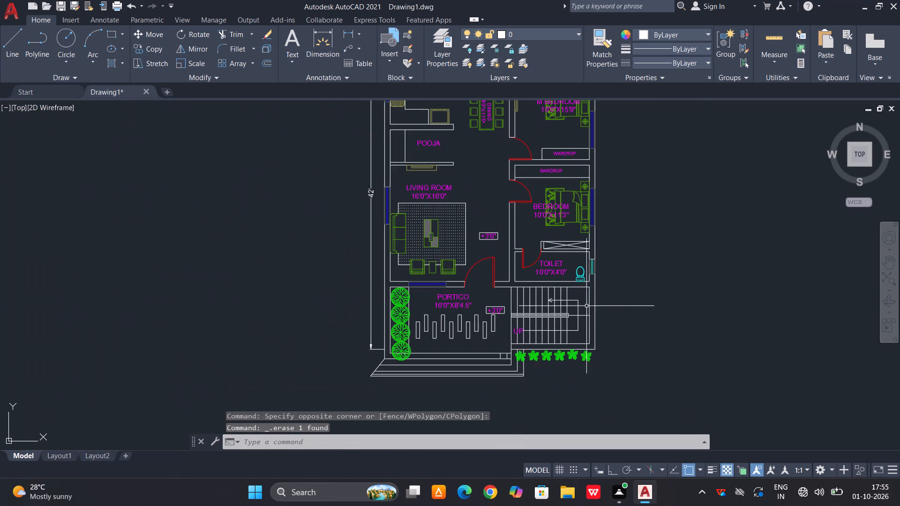
middle_drag(559, 310, 558, 365)
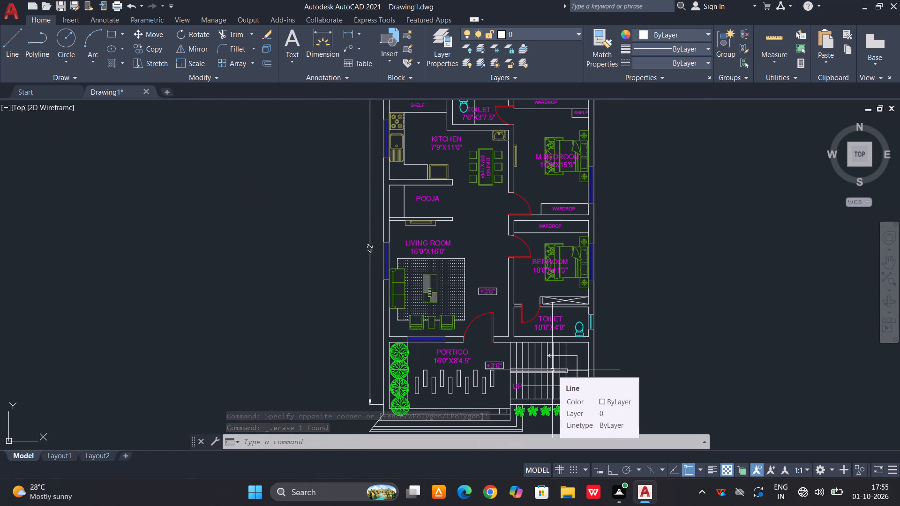
scroll(525, 367, down, 1)
middle_drag(517, 357, 513, 353)
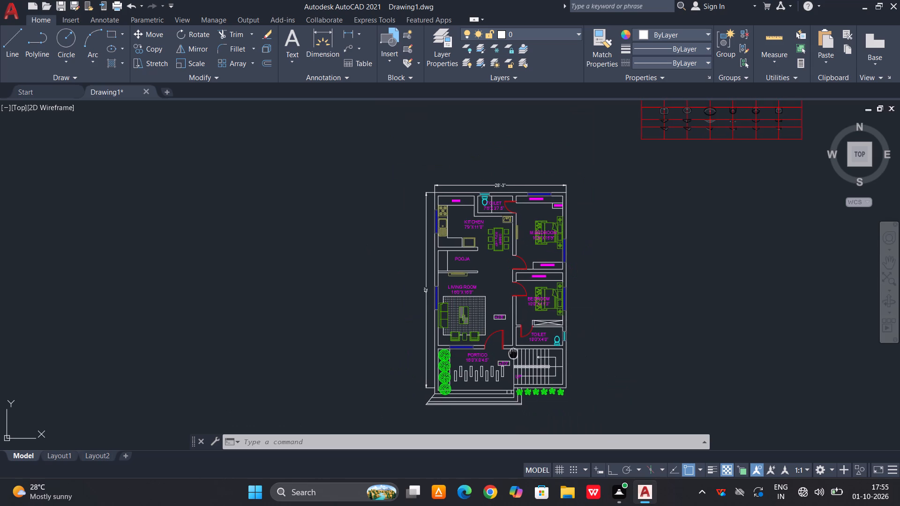
middle_drag(513, 353, 475, 369)
scroll(540, 322, down, 2)
drag(632, 188, 600, 210)
click(531, 260)
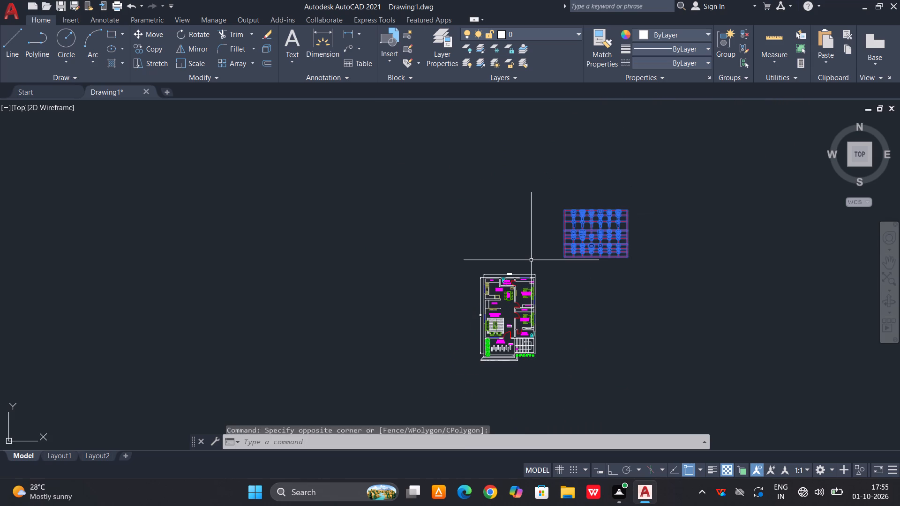
key(Delete)
Save the drawing to the Desktop under the file name 2BHK PLAN 13.
scroll(495, 363, up, 2)
key(ctrl+s)
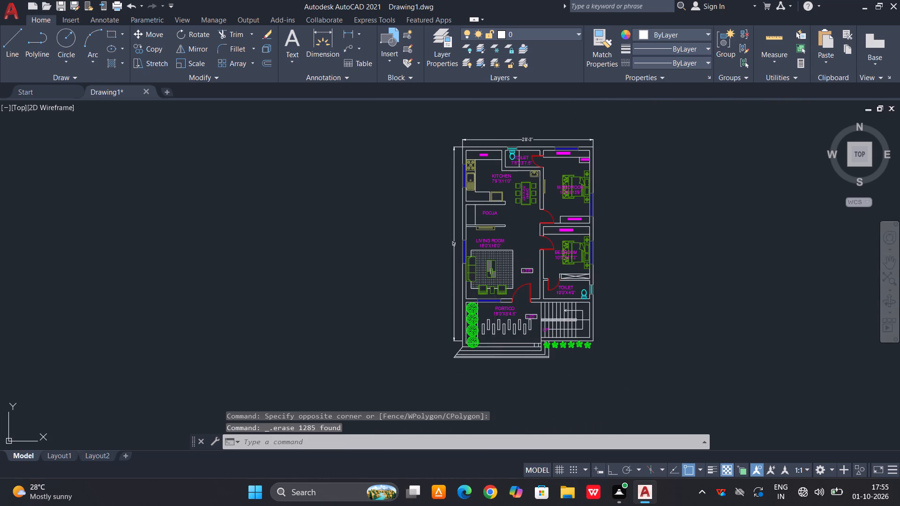
click(287, 214)
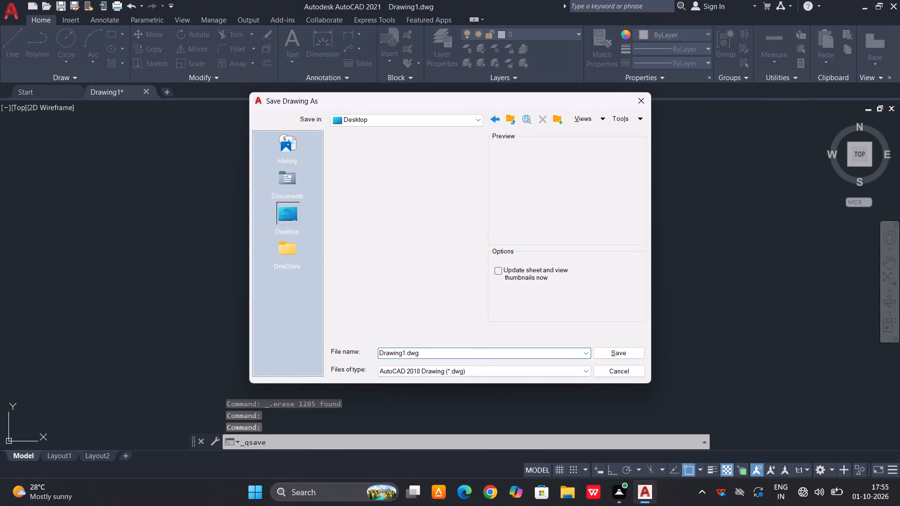
click(405, 350)
click(405, 350)
drag(405, 350, 364, 354)
click(405, 354)
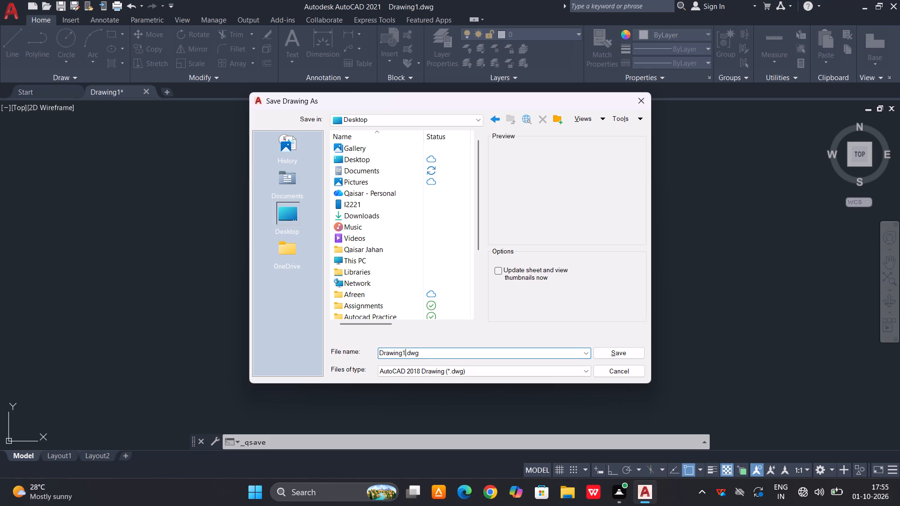
drag(406, 354, 371, 363)
key(2)
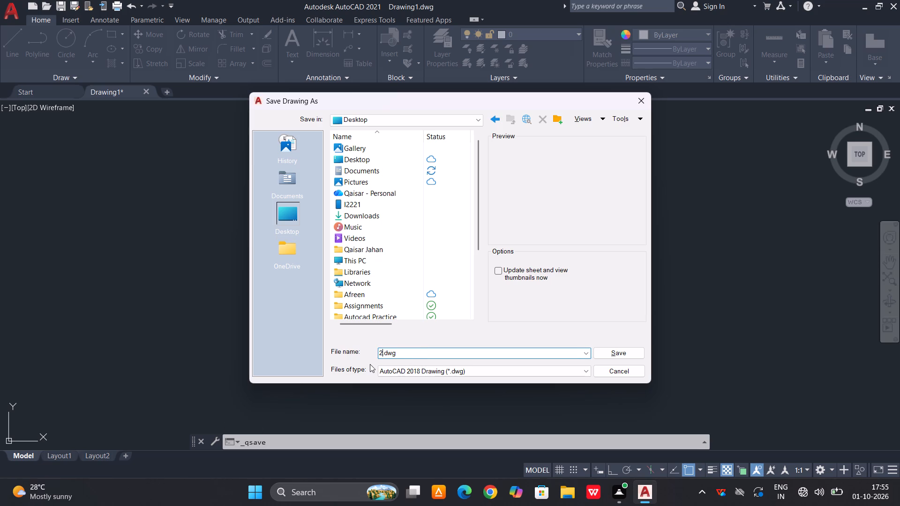
text(BHK)
key(space)
text(PLAN1)
key(BackSpace)
key(space)
text(13)
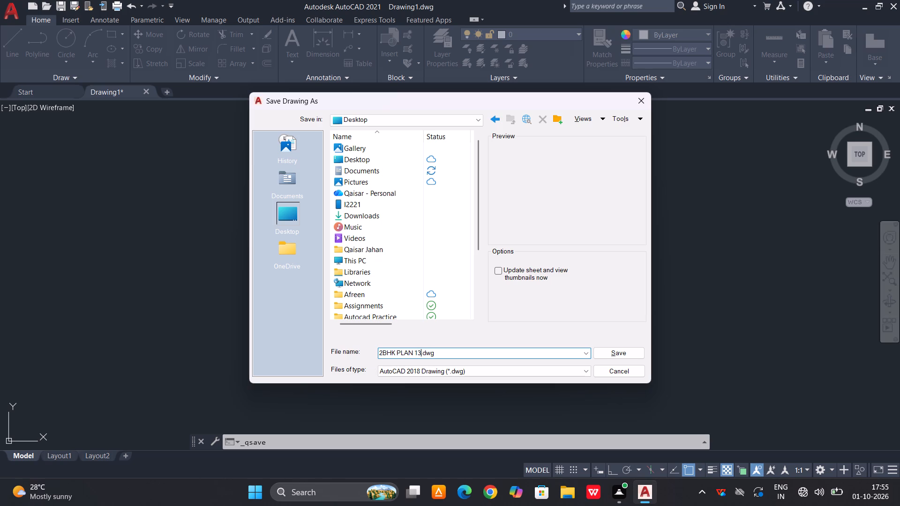
click(600, 353)
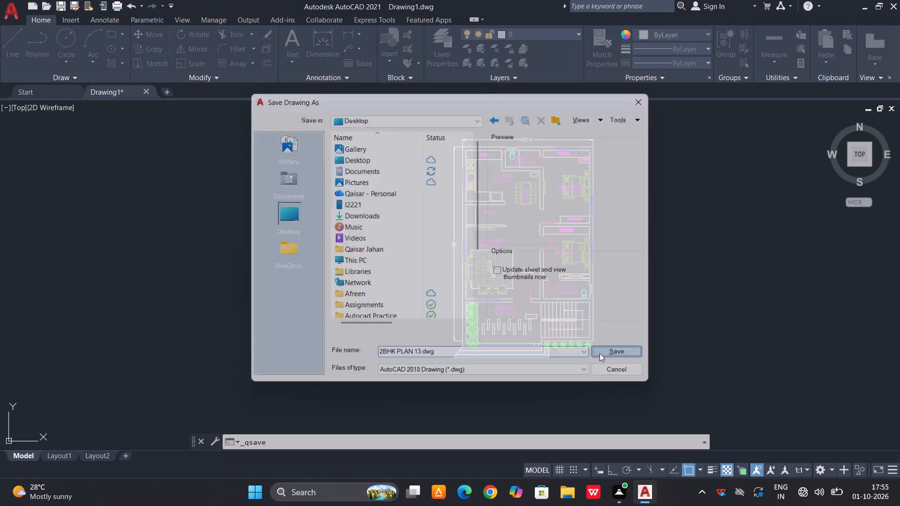
Preview a plot of the current display using DWG To PDF.pc3 with the plot centred on the paper.
key(ctrl+p)
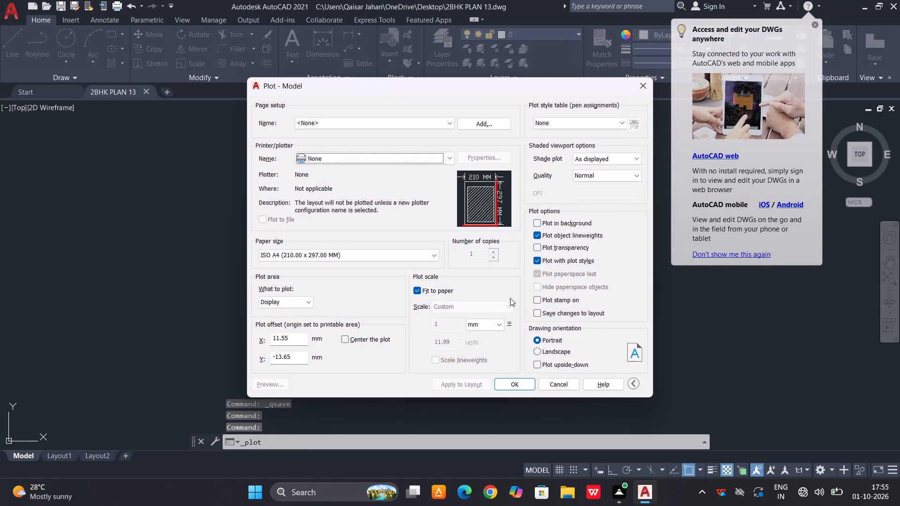
click(452, 161)
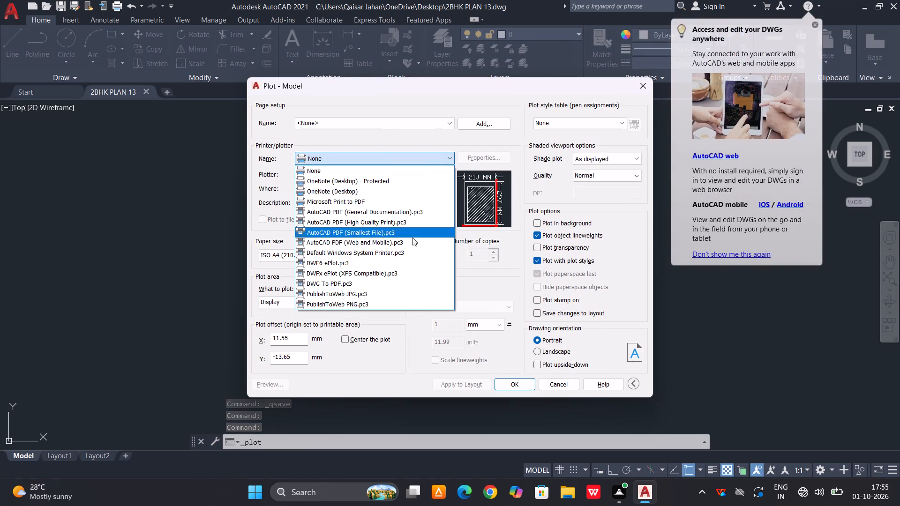
click(395, 280)
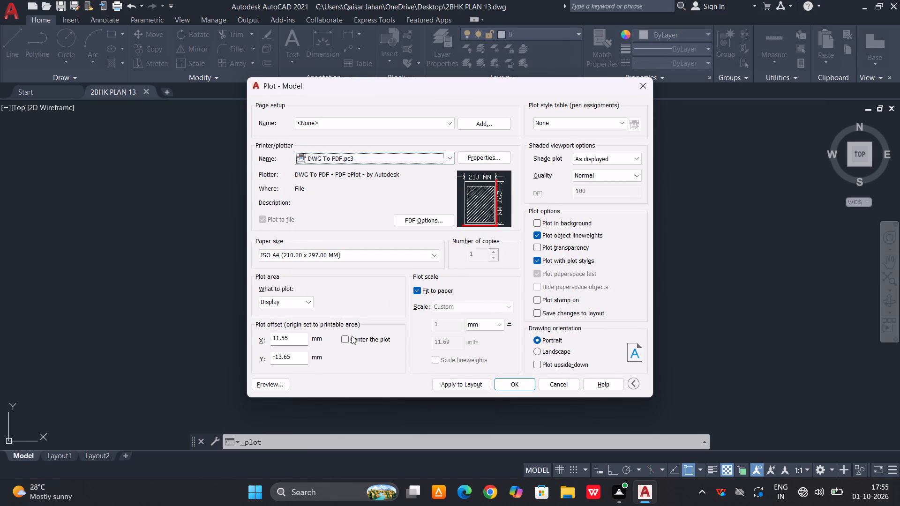
click(344, 342)
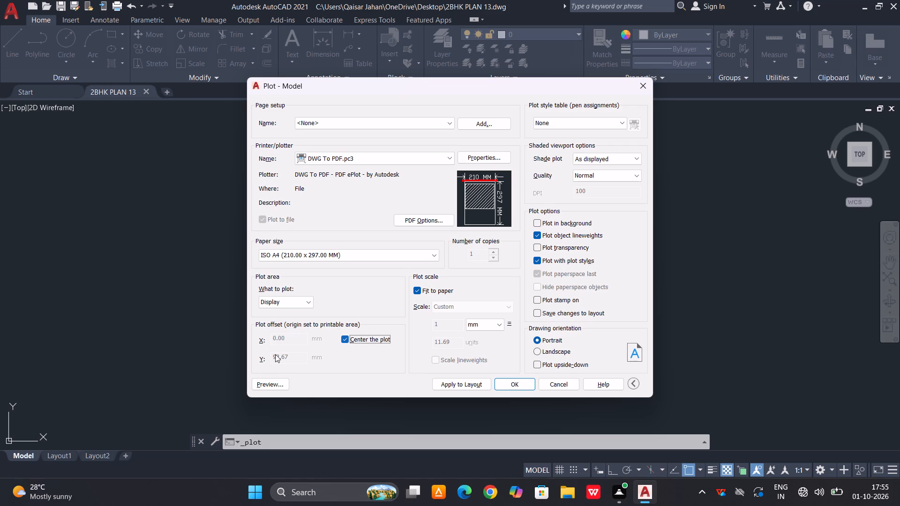
click(269, 386)
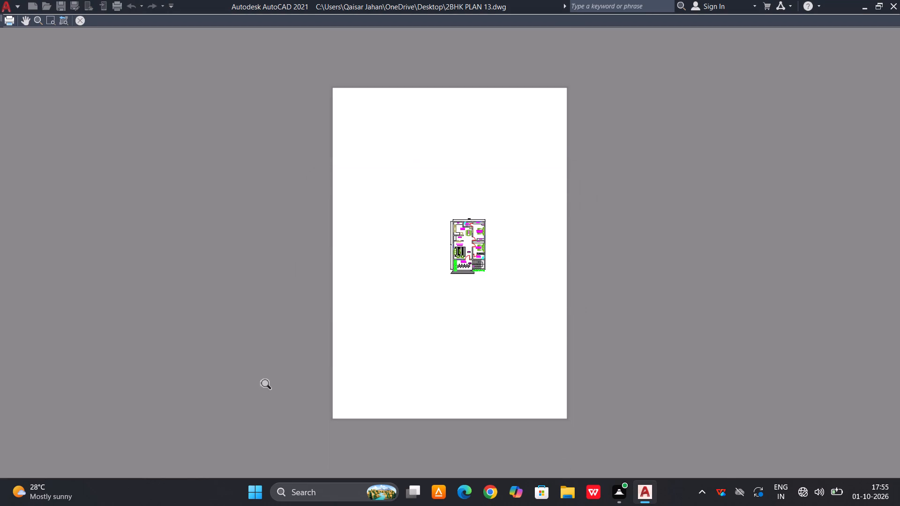
scroll(481, 272, up, 8)
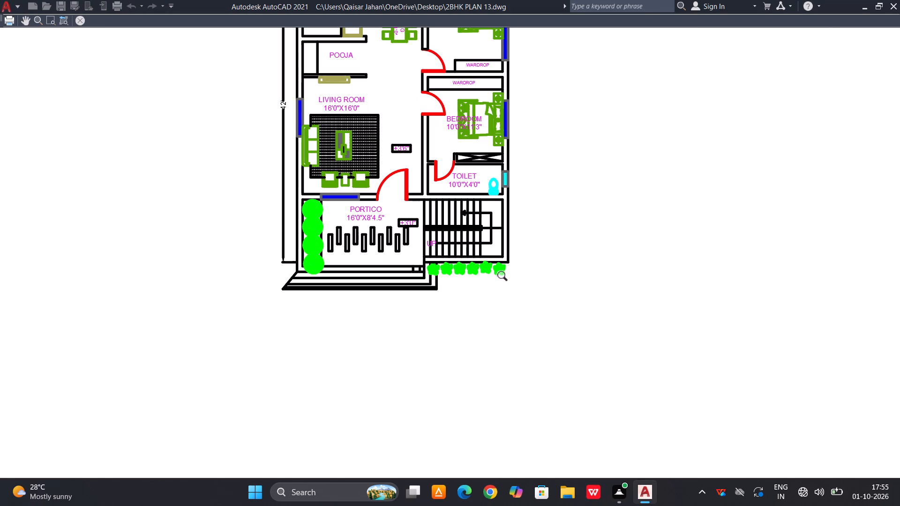
scroll(507, 307, down, 1)
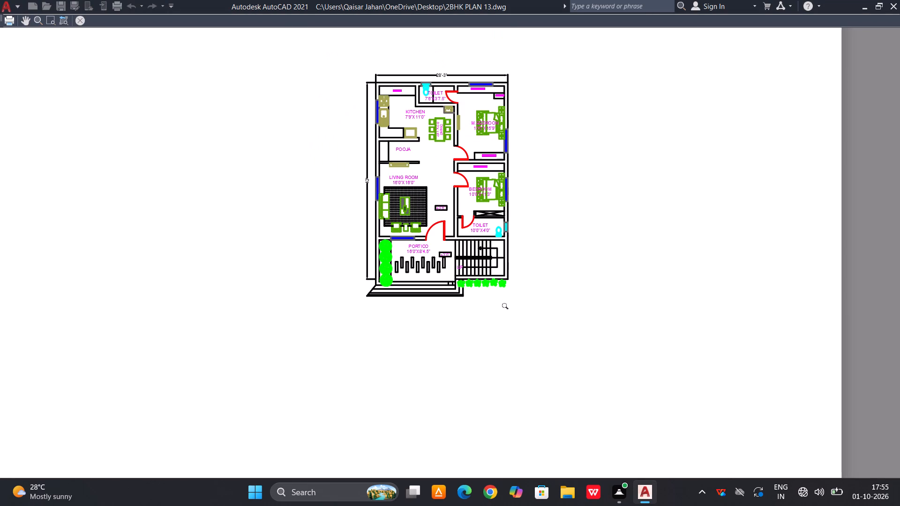
key(space)
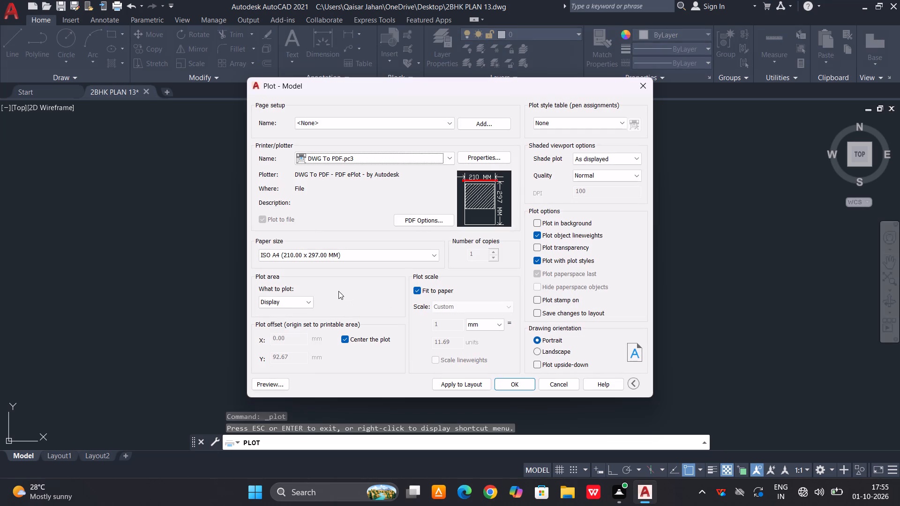
Set the plot area to a window framing the whole floor plan, inspect the preview, and close the plot setup without plotting.
click(306, 304)
click(295, 335)
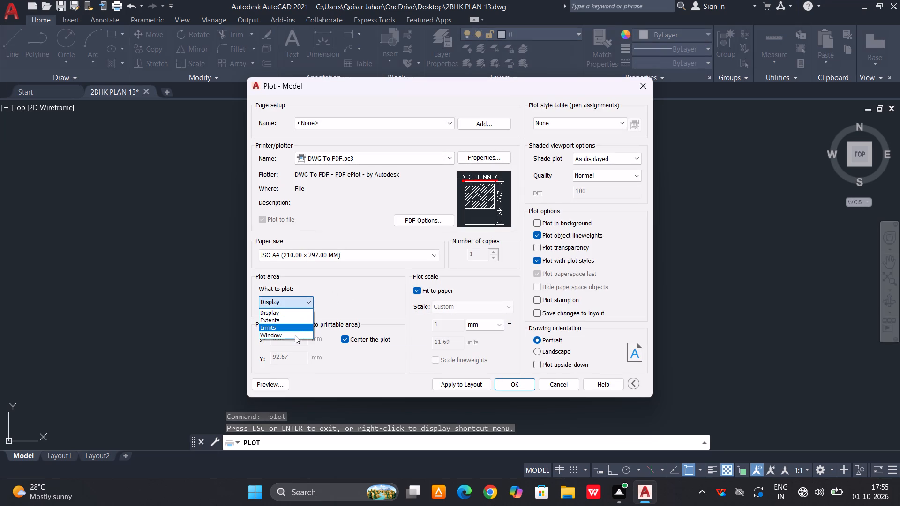
click(430, 124)
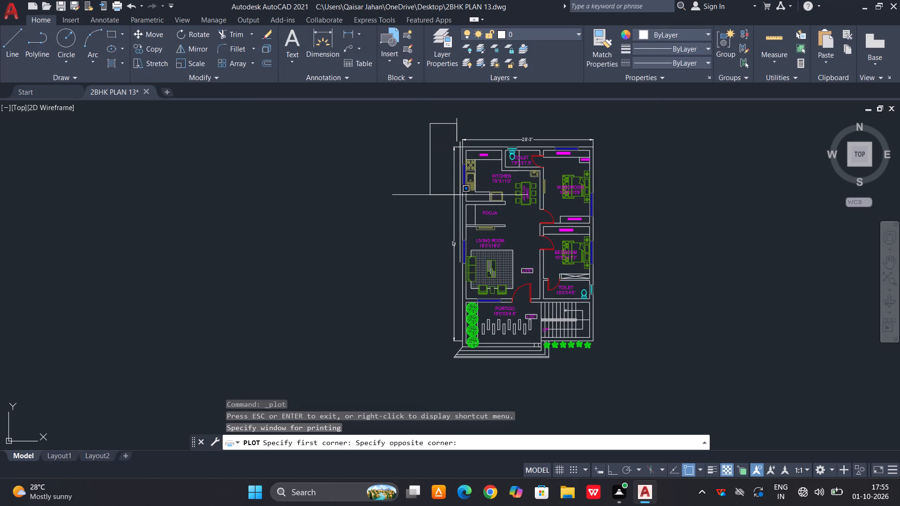
click(612, 374)
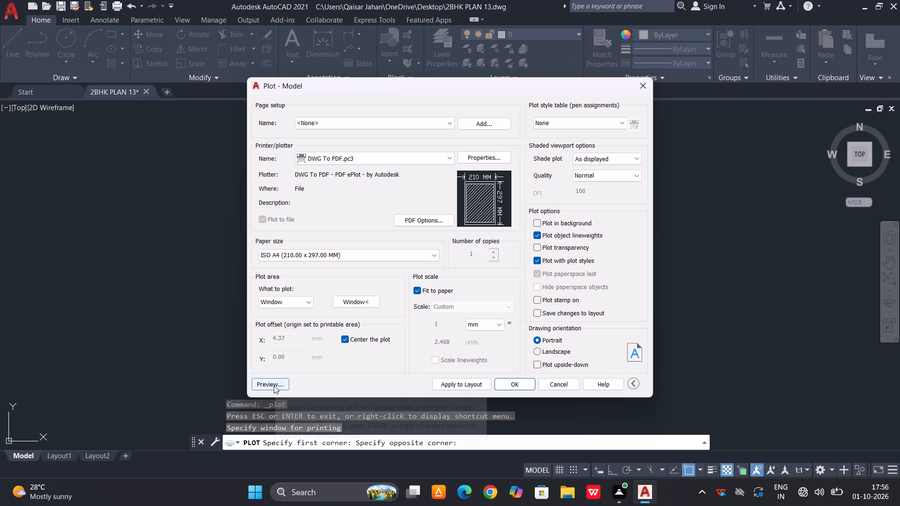
click(274, 386)
scroll(474, 313, up, 2)
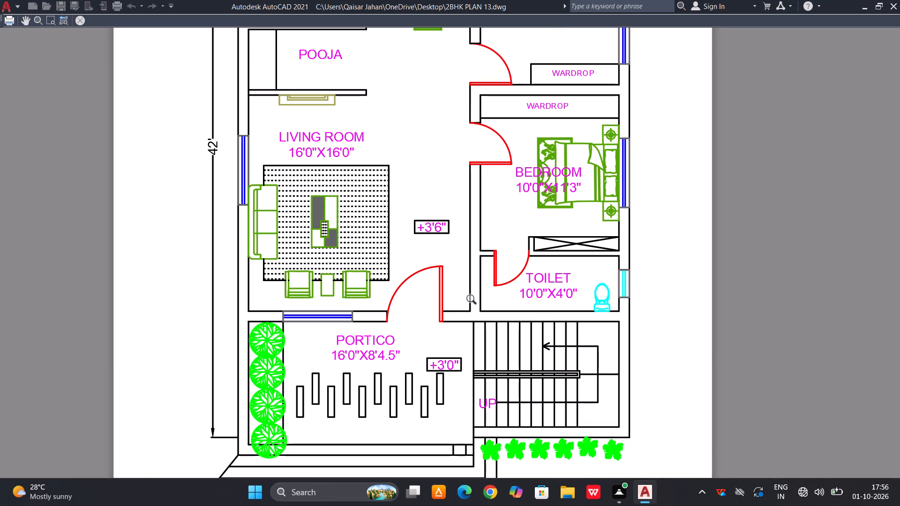
middle_drag(471, 242, 434, 314)
scroll(444, 266, down, 1)
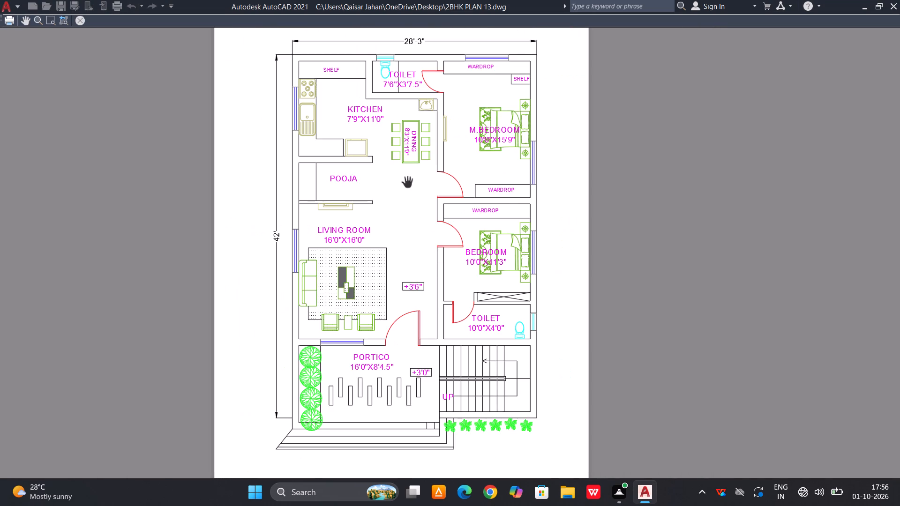
middle_drag(407, 182, 409, 222)
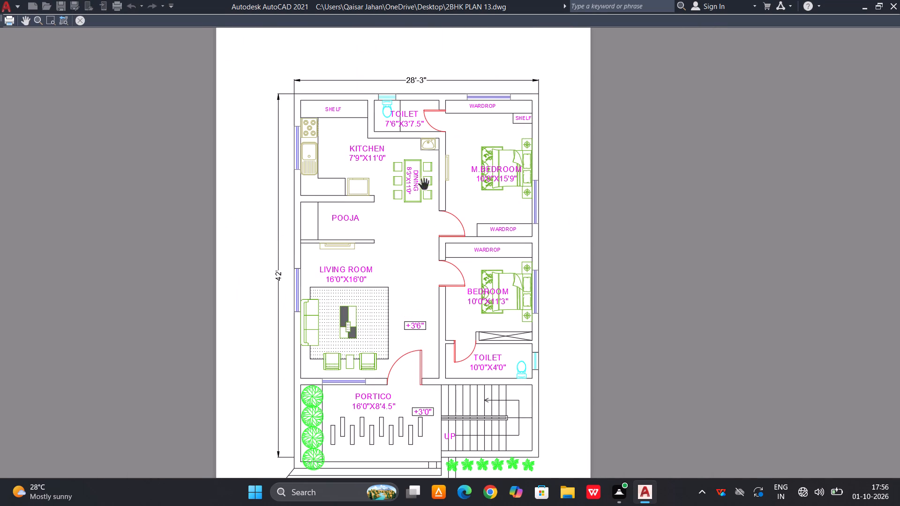
scroll(553, 208, up, 2)
scroll(547, 208, down, 5)
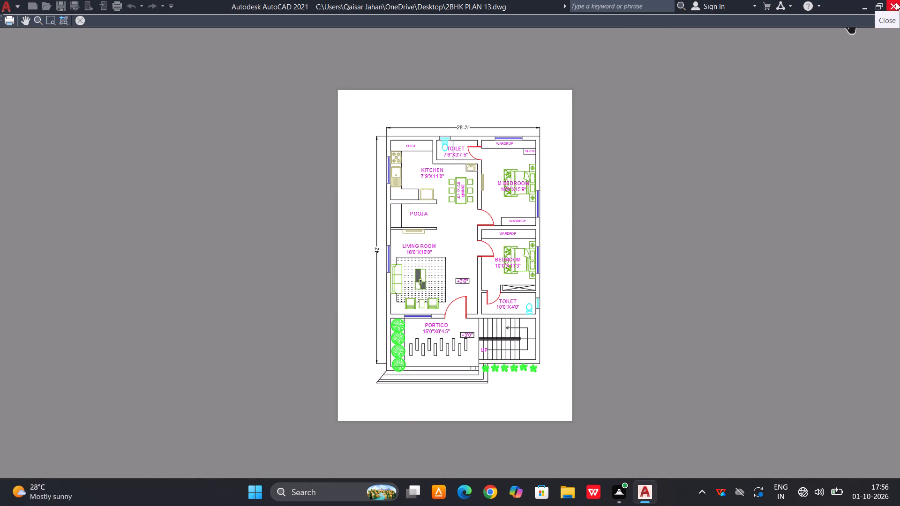
click(86, 22)
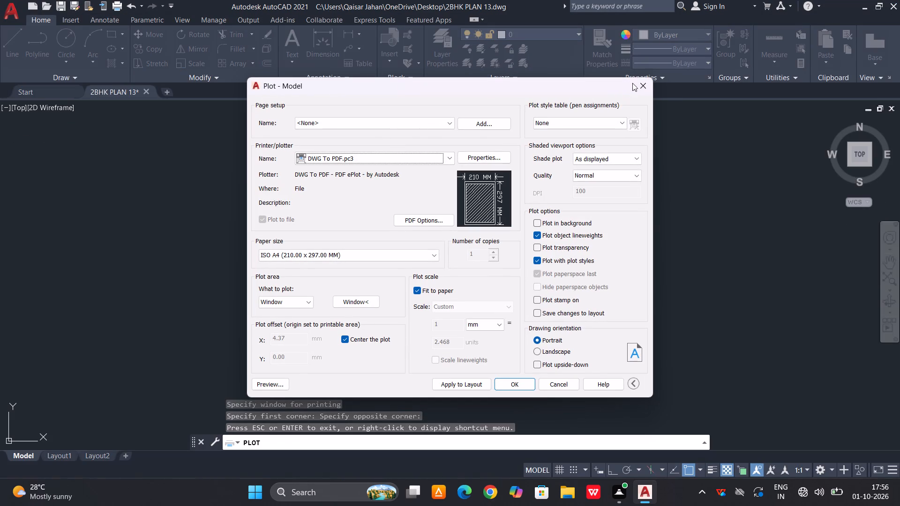
click(637, 82)
Hatch the connected walls around the kitchen's north side and the adjoining toilet with a Solid pattern in black (0,0,0).
text(H)
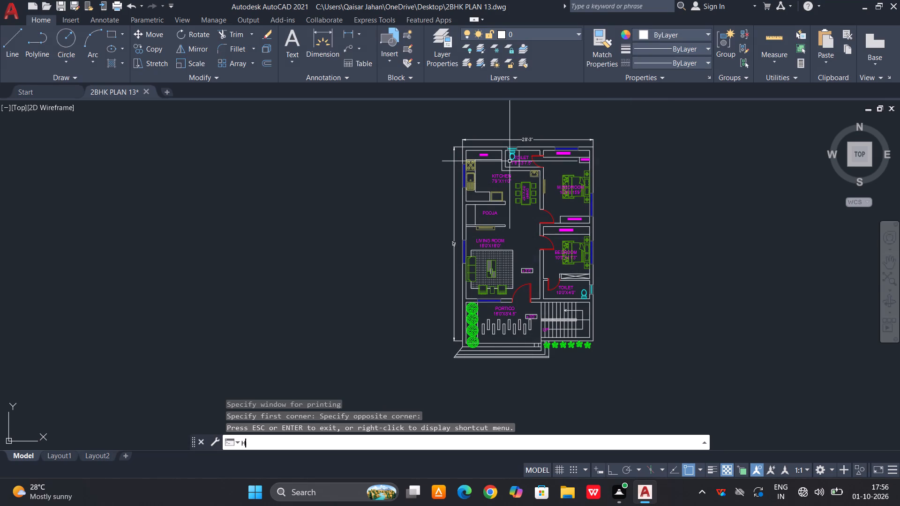
key(space)
scroll(482, 144, up, 3)
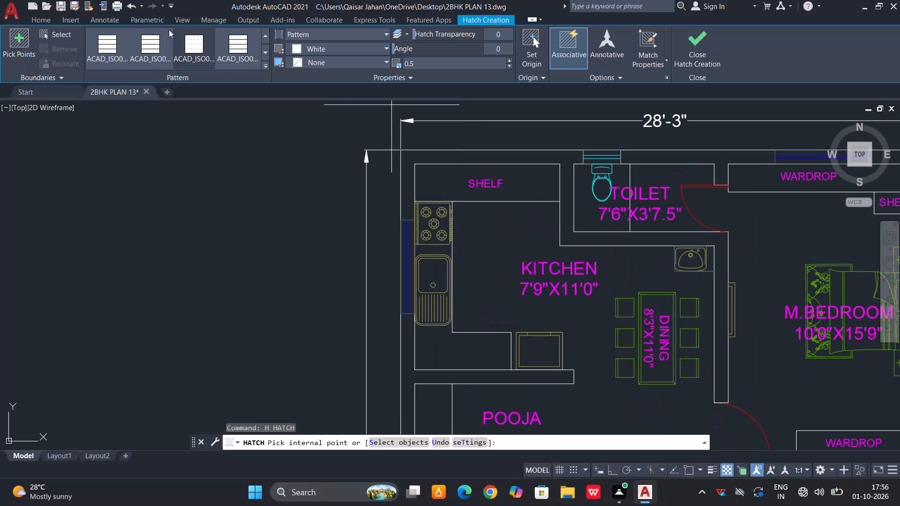
click(268, 61)
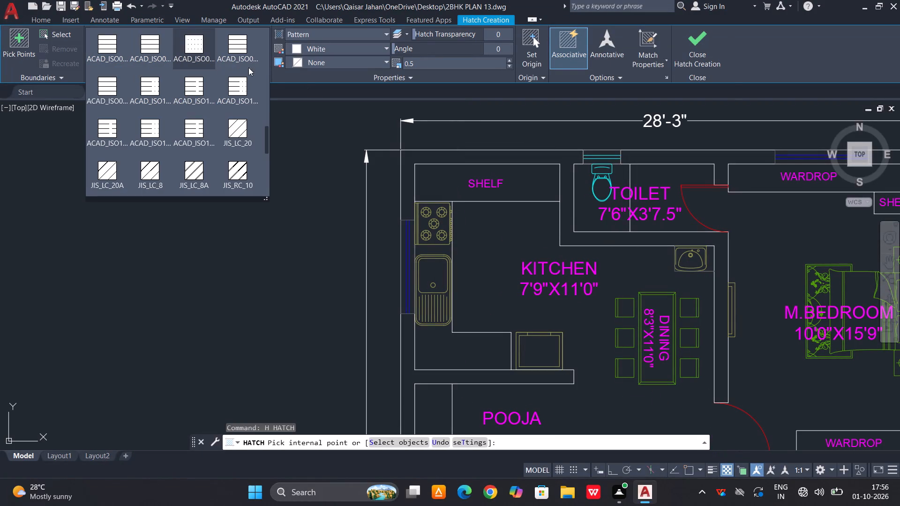
scroll(201, 70, up, 15)
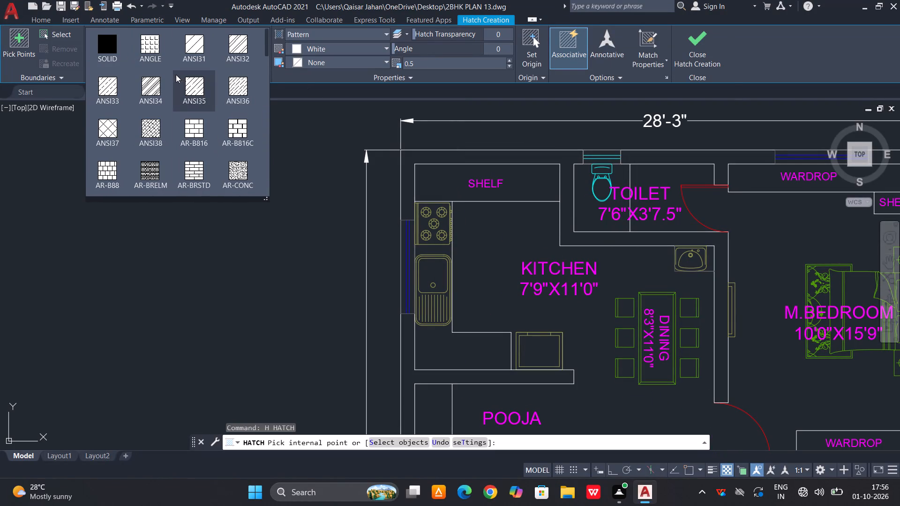
scroll(176, 74, up, 3)
click(115, 48)
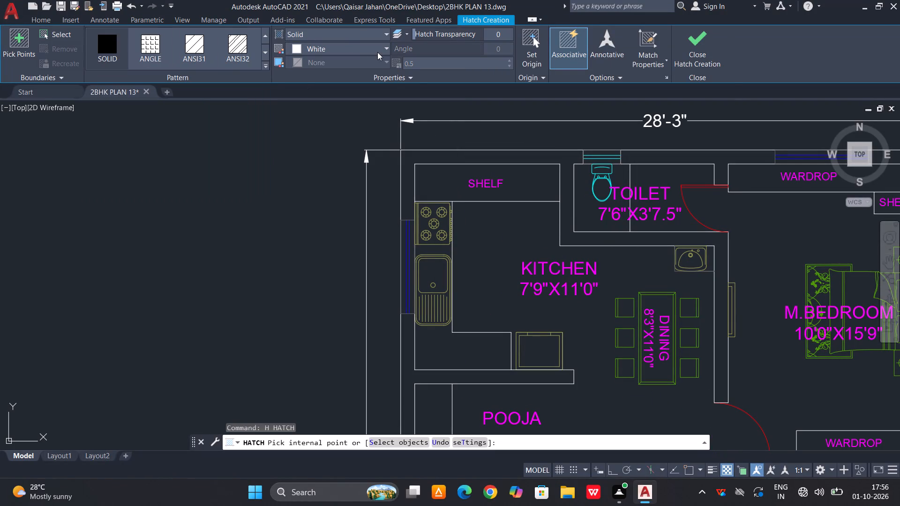
click(384, 51)
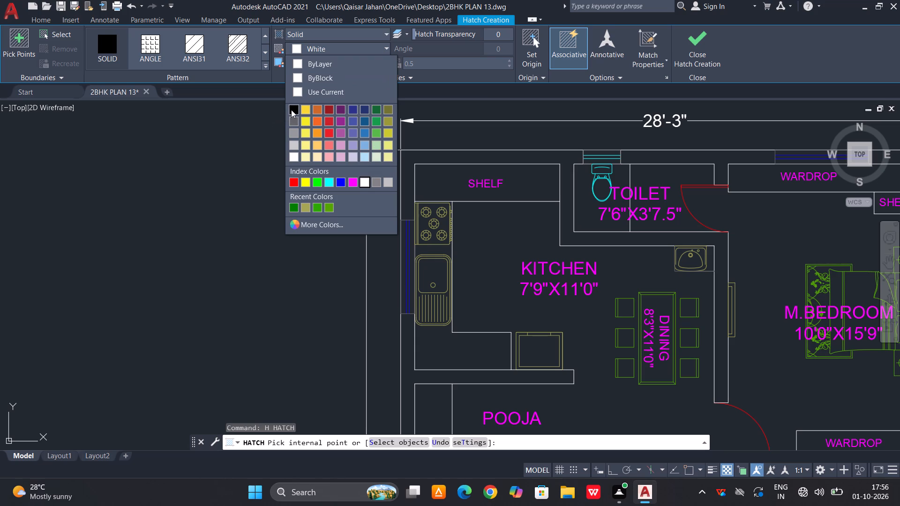
click(291, 110)
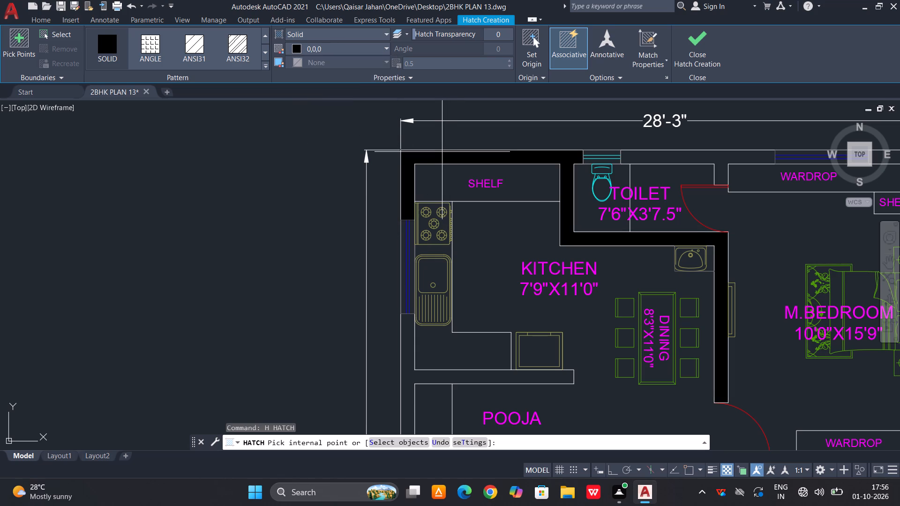
click(442, 152)
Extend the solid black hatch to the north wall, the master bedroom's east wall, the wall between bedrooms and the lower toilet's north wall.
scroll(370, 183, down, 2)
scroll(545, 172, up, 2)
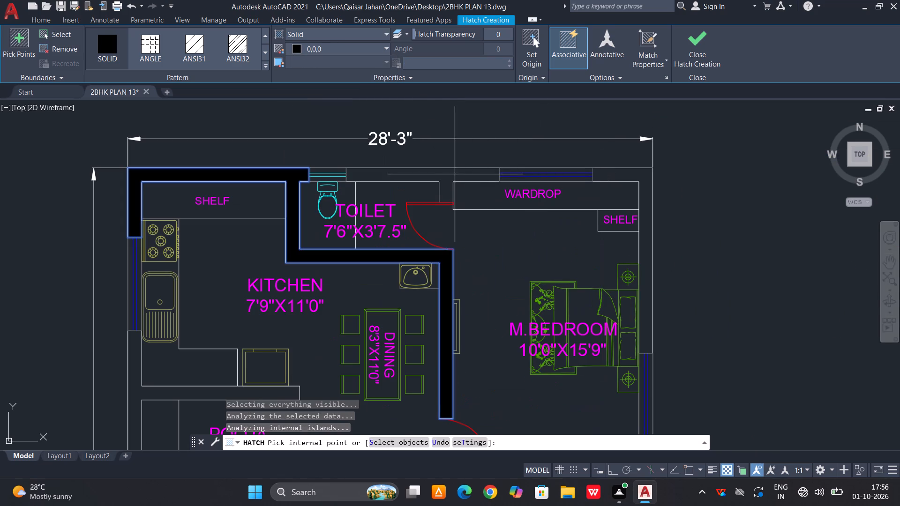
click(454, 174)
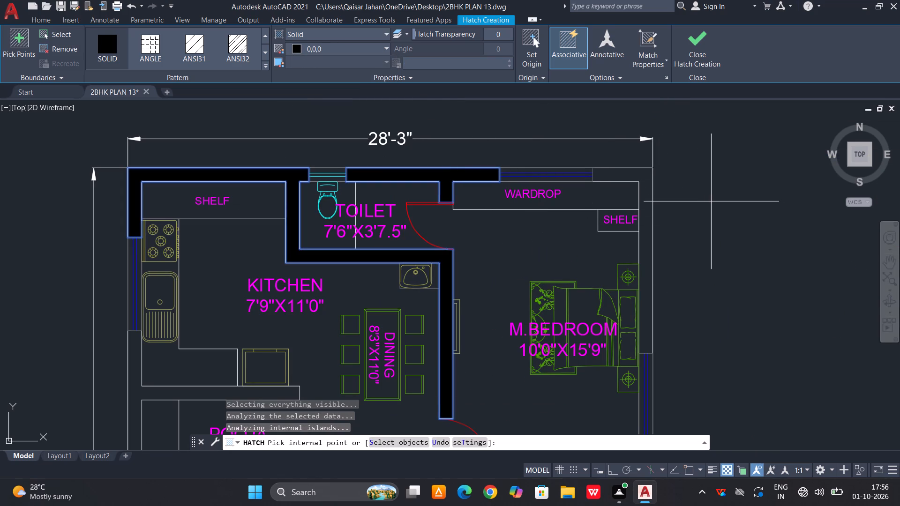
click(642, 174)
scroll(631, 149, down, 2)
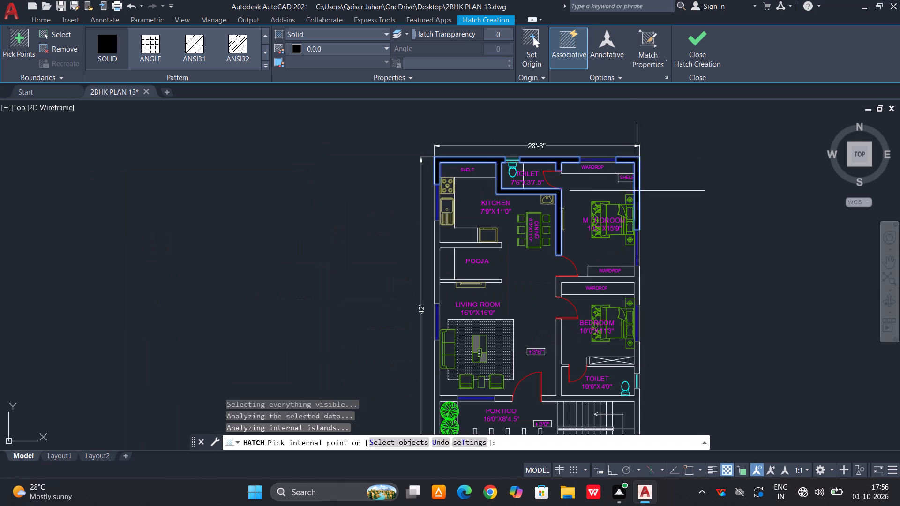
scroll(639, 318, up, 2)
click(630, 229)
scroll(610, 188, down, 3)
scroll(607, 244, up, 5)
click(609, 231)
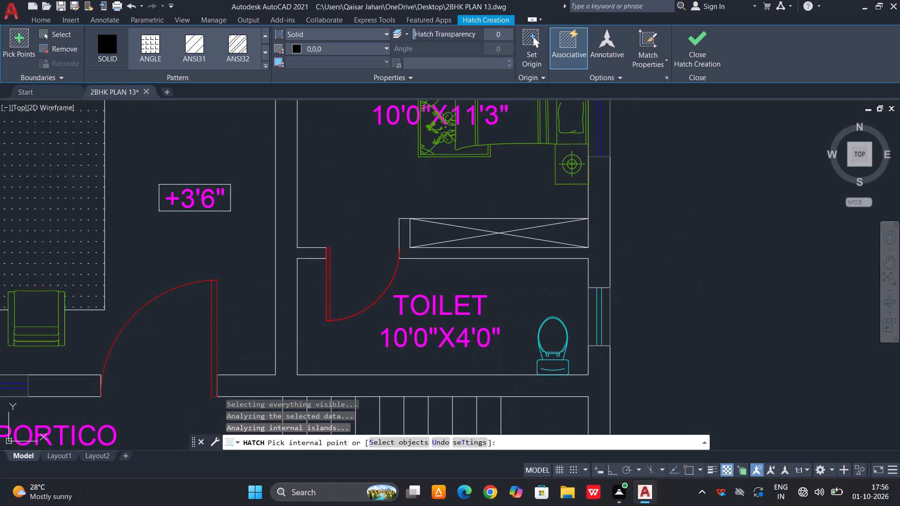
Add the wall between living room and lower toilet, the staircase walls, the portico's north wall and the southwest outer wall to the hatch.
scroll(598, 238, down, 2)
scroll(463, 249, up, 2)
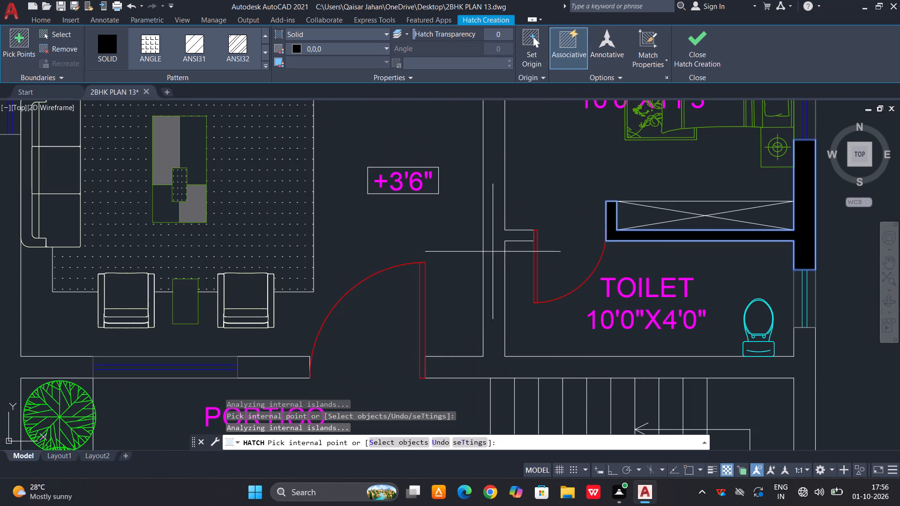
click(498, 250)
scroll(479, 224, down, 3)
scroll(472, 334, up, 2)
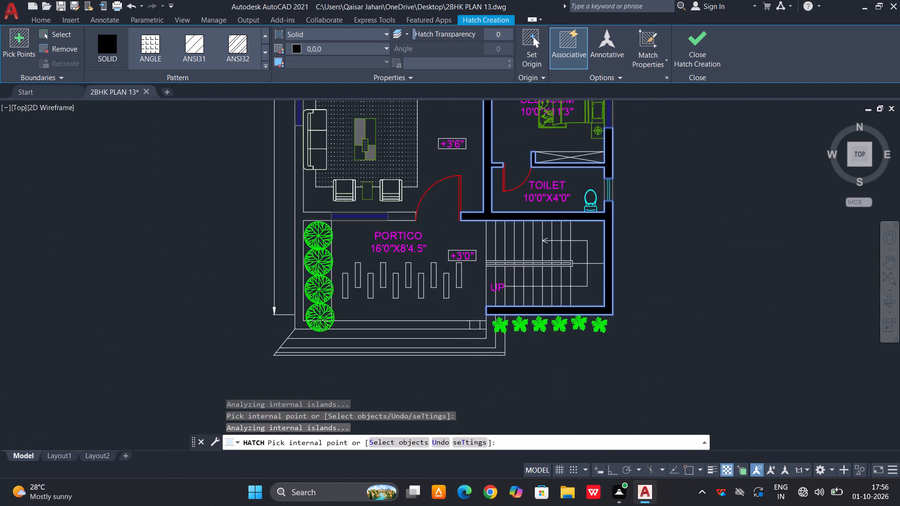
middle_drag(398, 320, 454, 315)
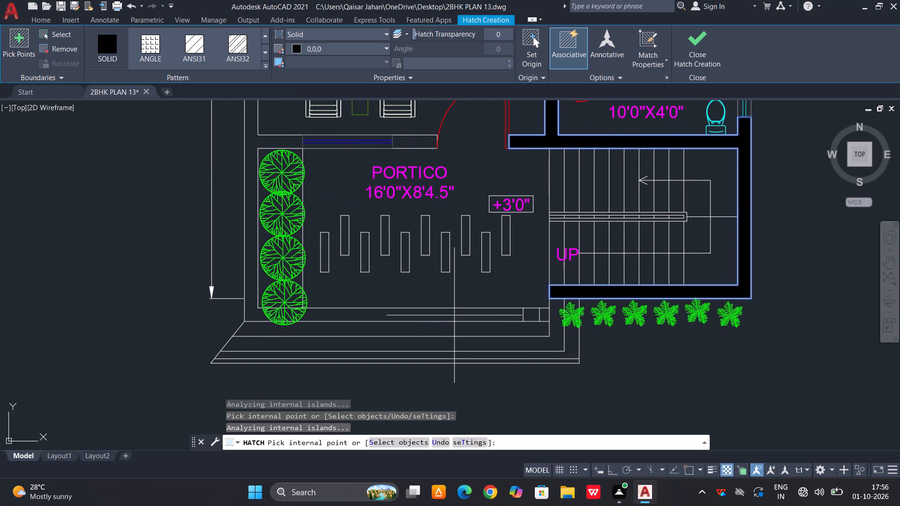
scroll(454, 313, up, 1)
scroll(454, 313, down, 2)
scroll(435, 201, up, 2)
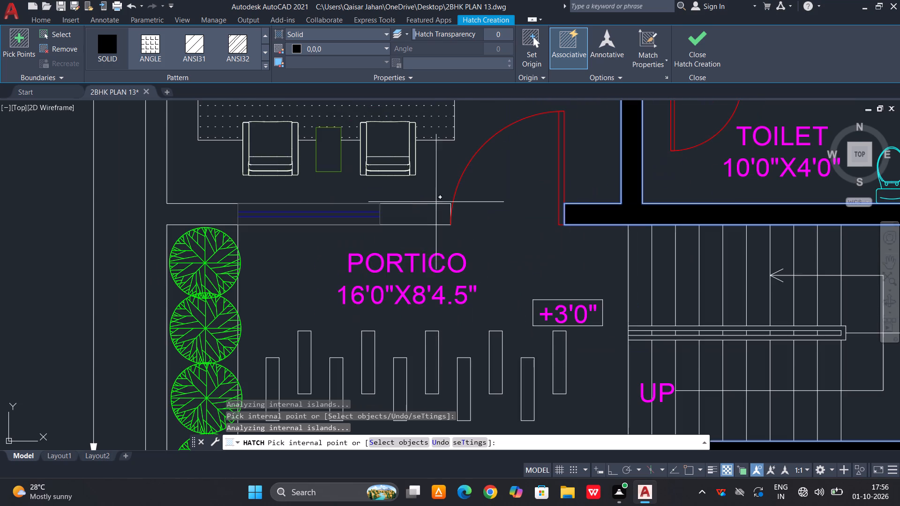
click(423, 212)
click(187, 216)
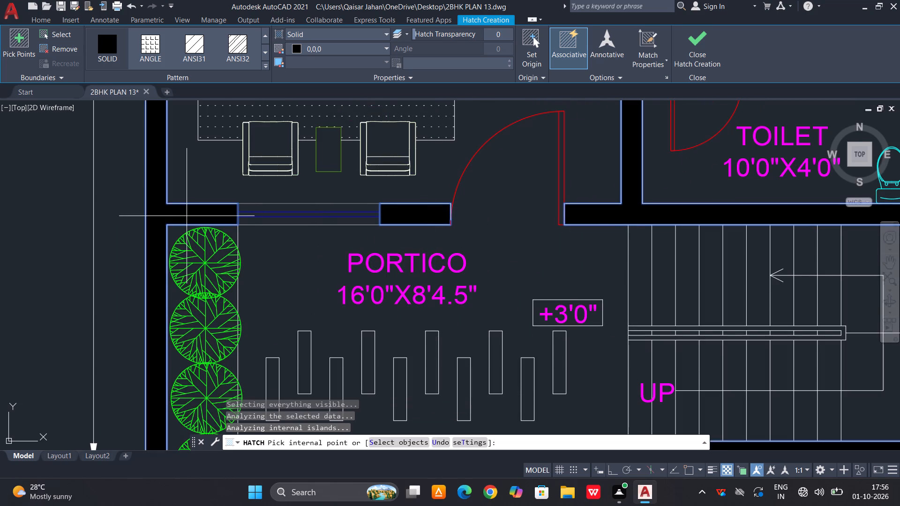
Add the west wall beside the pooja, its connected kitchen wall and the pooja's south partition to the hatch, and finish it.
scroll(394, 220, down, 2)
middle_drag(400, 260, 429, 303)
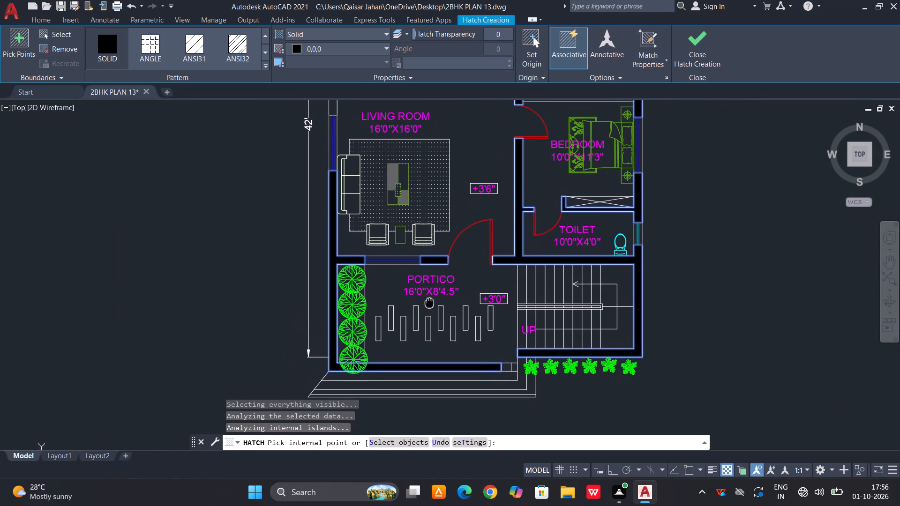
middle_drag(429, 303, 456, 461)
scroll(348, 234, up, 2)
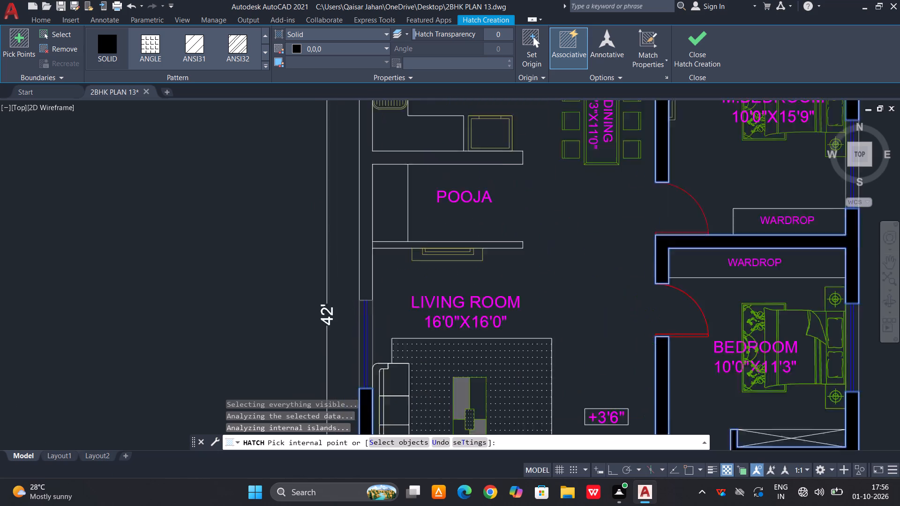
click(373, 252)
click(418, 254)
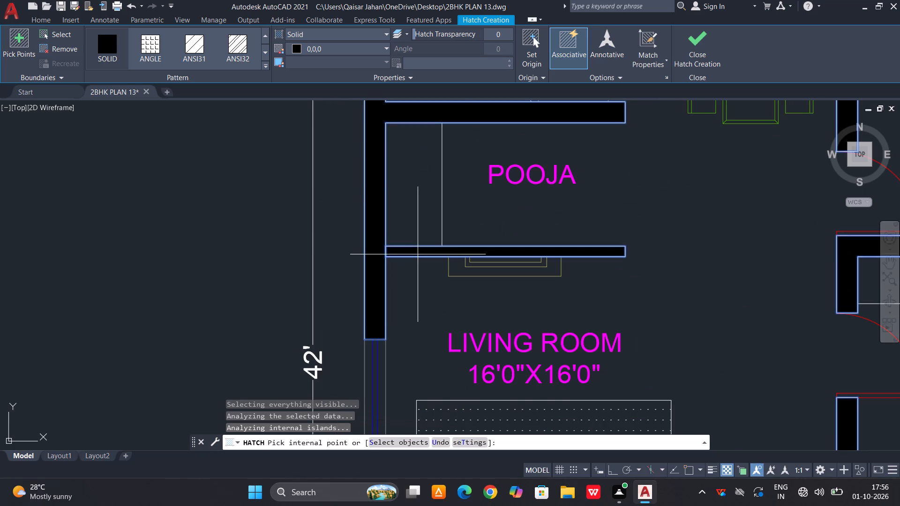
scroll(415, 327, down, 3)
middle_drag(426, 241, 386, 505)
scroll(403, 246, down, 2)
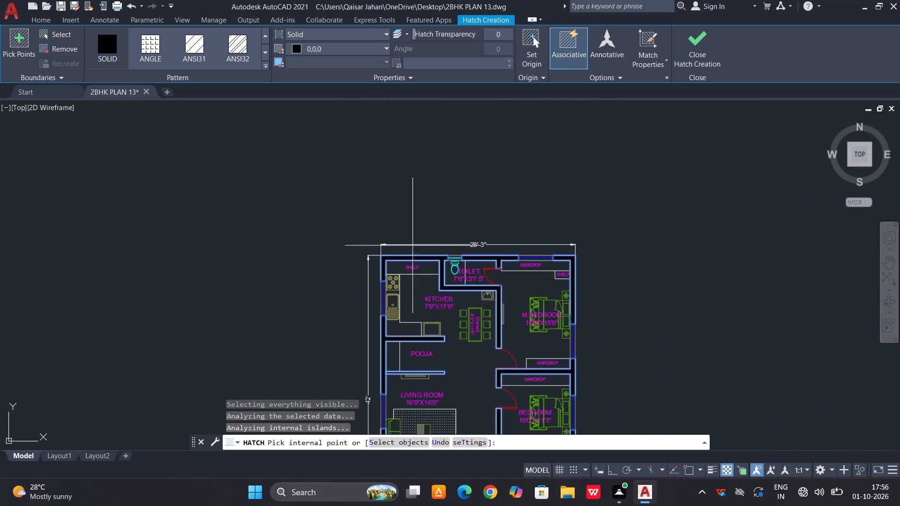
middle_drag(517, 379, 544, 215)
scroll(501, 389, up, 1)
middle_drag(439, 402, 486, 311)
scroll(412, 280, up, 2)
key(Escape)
Extend the inner line of the portico's west wall down to the outer line of the portico's front edge.
text(EX)
key(space)
key(space)
click(389, 290)
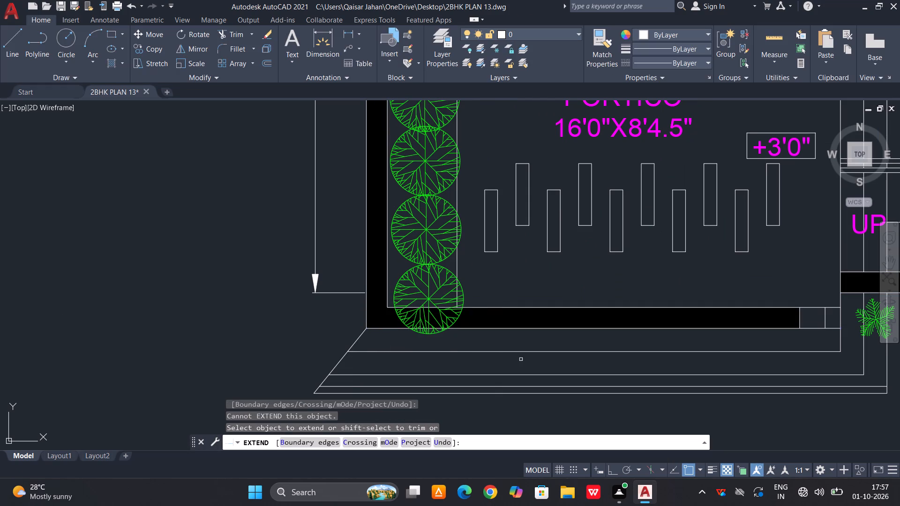
click(388, 292)
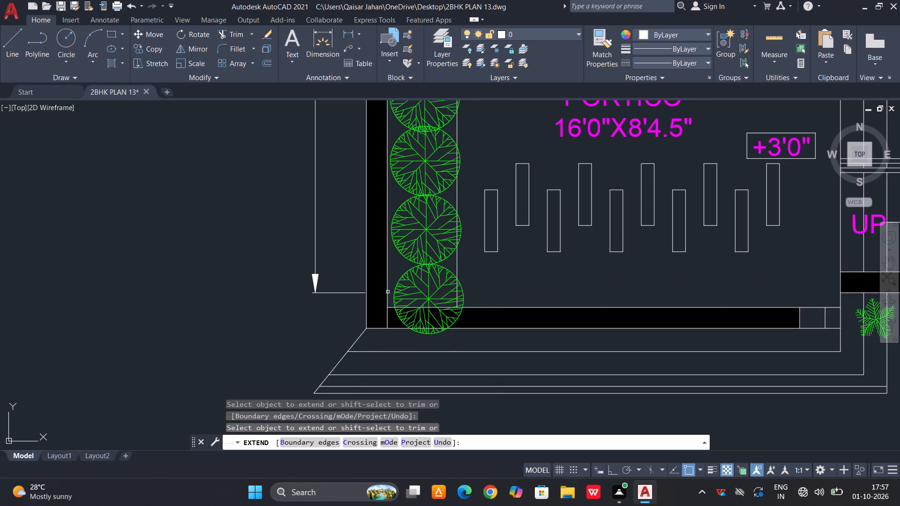
key(Escape)
Delete the solid black wall hatch.
click(515, 319)
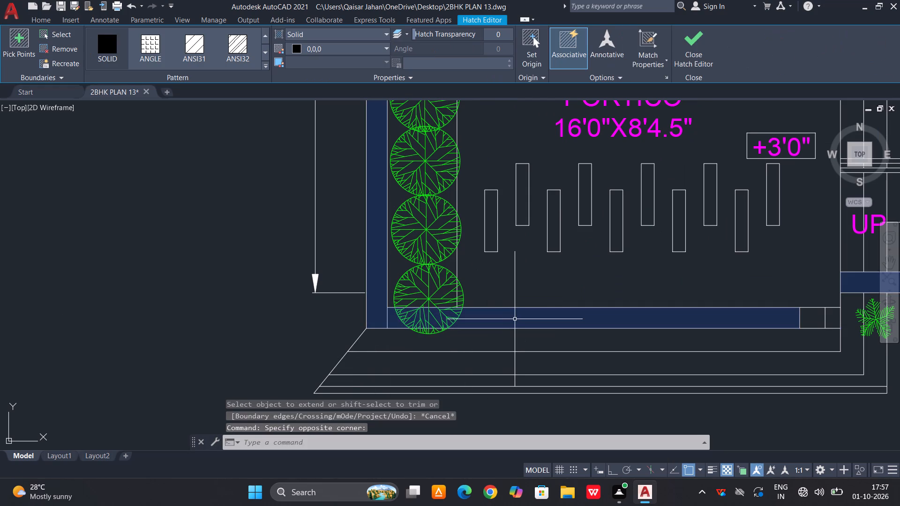
key(Delete)
Hatch the portico's west and north walls and the connected lower toilet and staircase walls with a Solid pattern in black (0,0,0).
scroll(514, 328, down, 3)
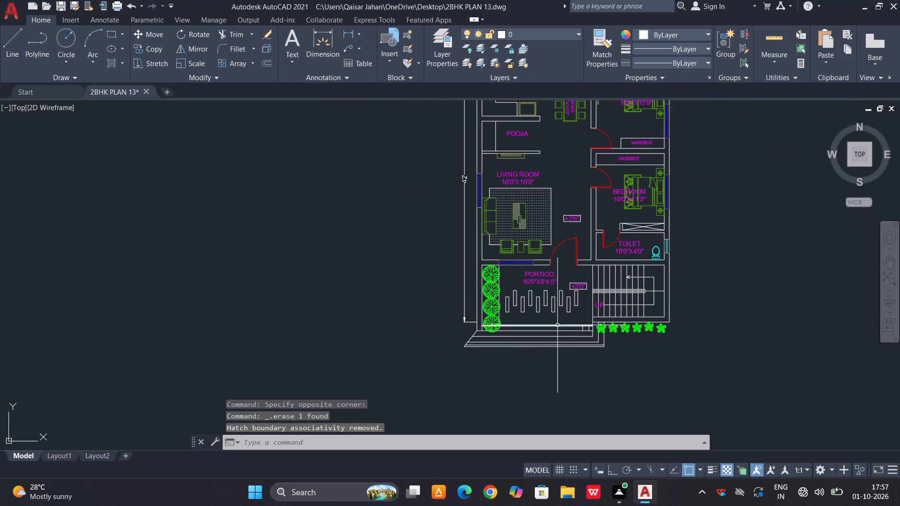
scroll(557, 322, up, 1)
scroll(474, 336, up, 2)
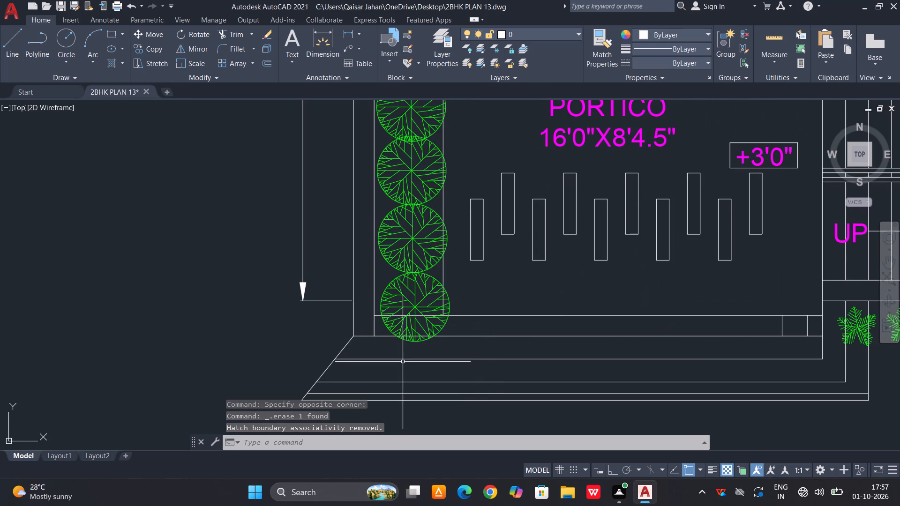
key(h)
key(space)
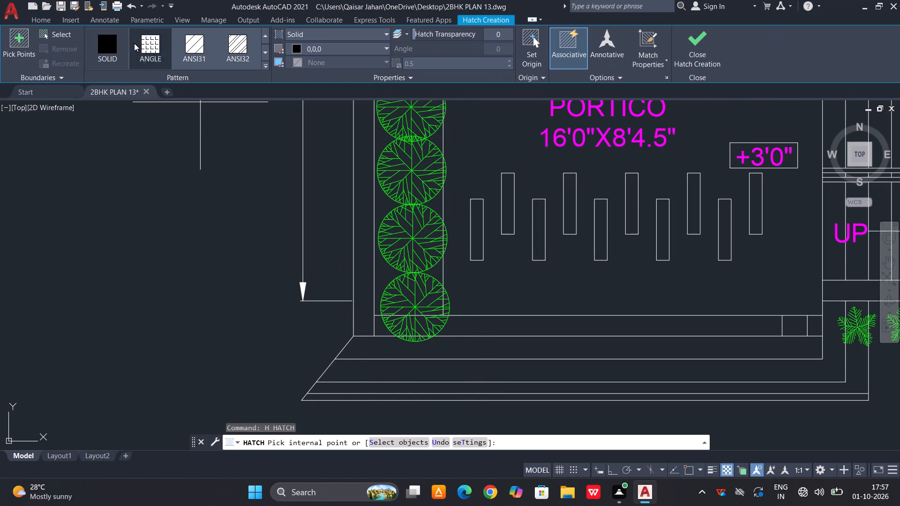
click(98, 46)
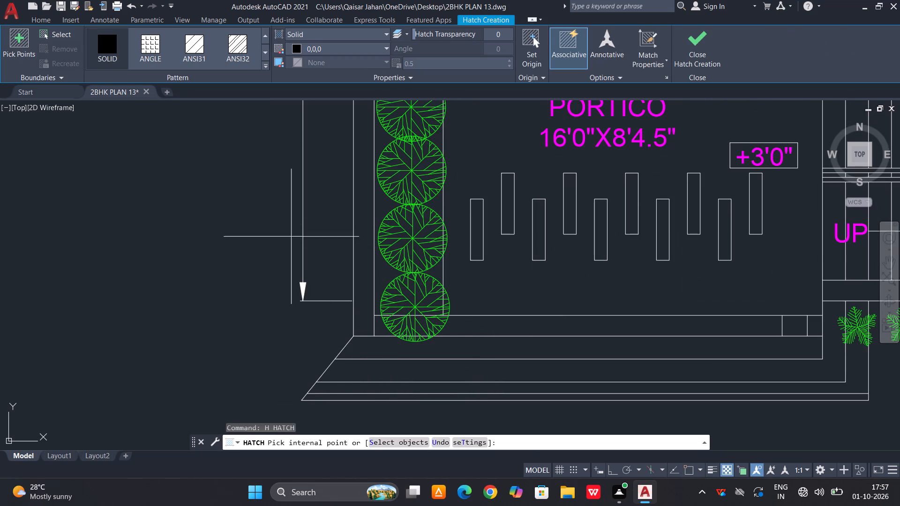
click(102, 44)
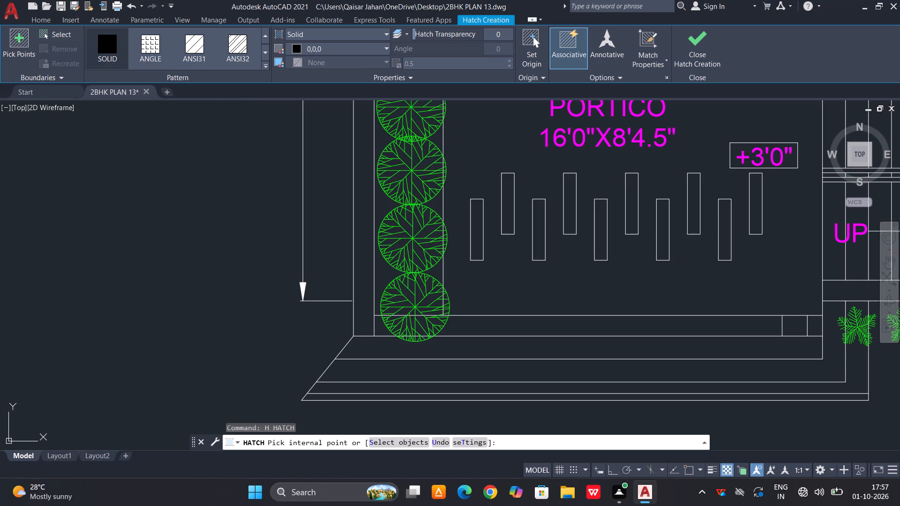
click(365, 256)
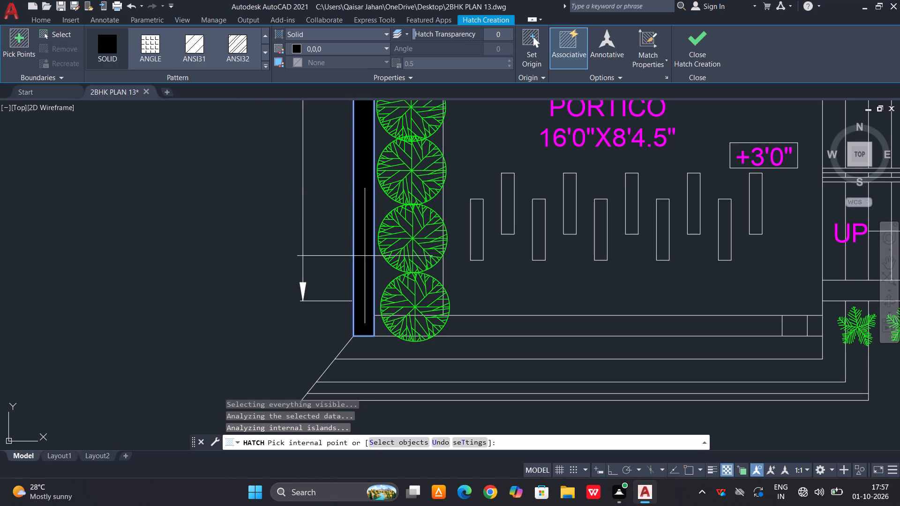
scroll(304, 367, down, 2)
middle_drag(326, 203, 333, 217)
scroll(440, 288, up, 1)
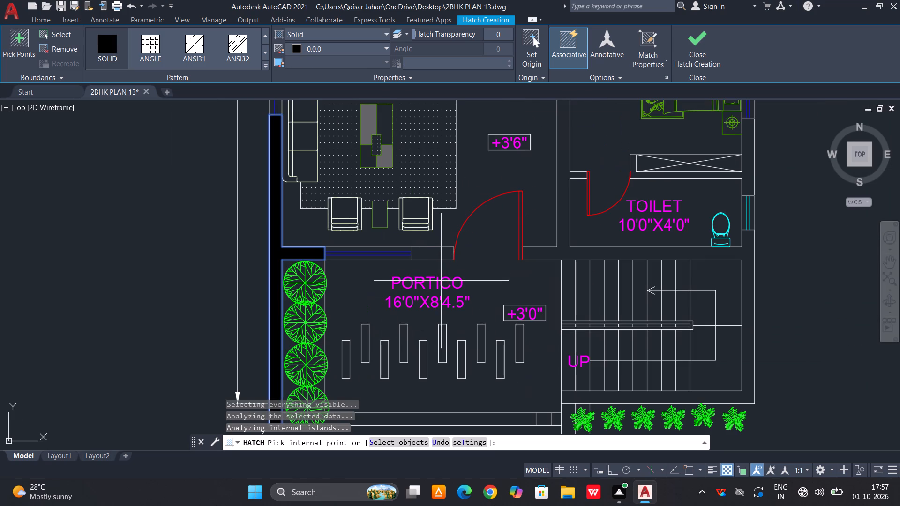
click(440, 258)
click(586, 252)
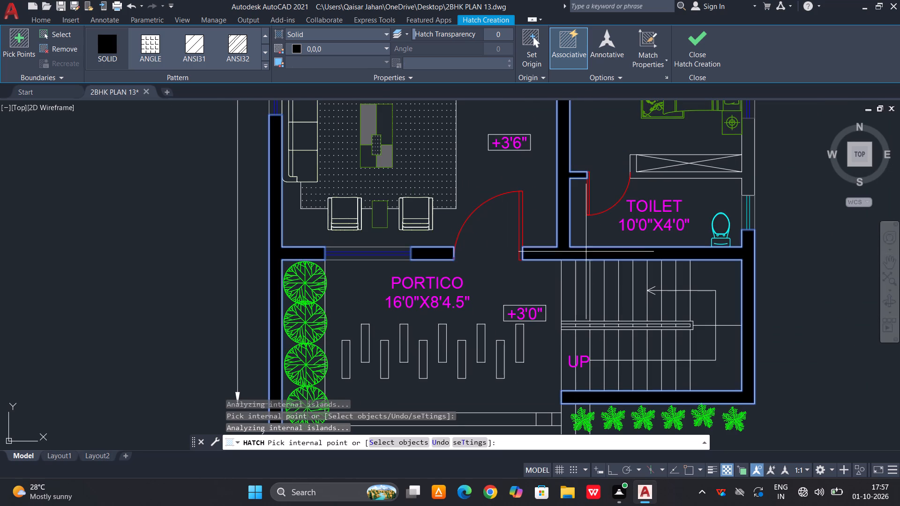
Add the wall between the bedrooms, the kitchen and upper toilet walls, and the pooja walls with its south partition to the solid hatch.
scroll(569, 303, down, 1)
middle_drag(563, 248, 544, 378)
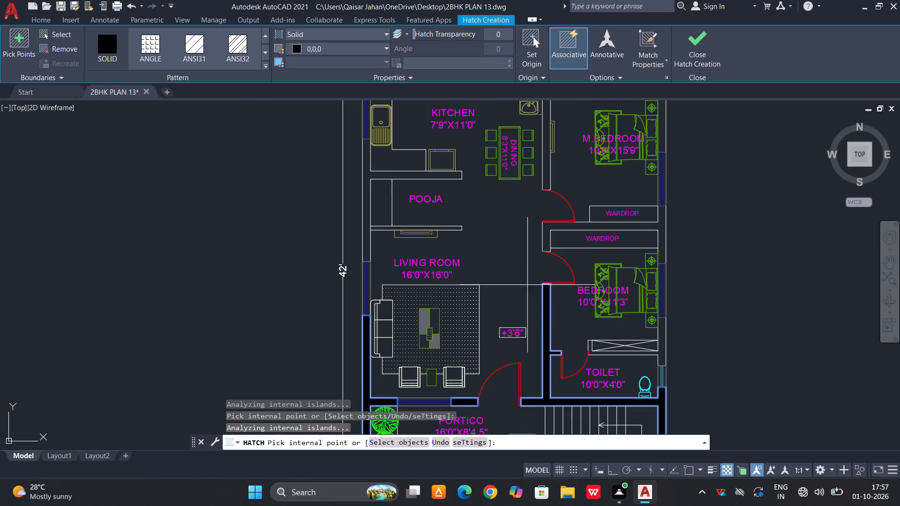
scroll(529, 235, up, 2)
click(568, 222)
scroll(549, 255, down, 3)
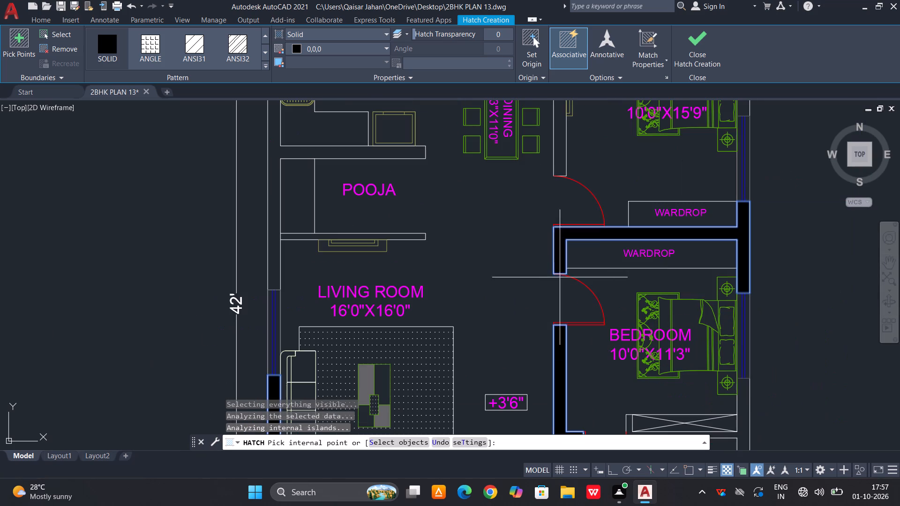
click(562, 146)
middle_drag(558, 215, 583, 300)
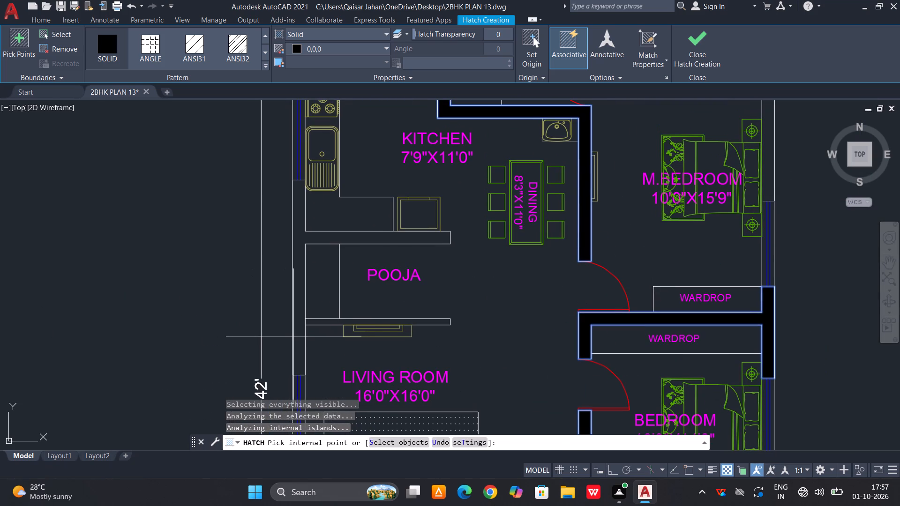
click(296, 336)
click(320, 322)
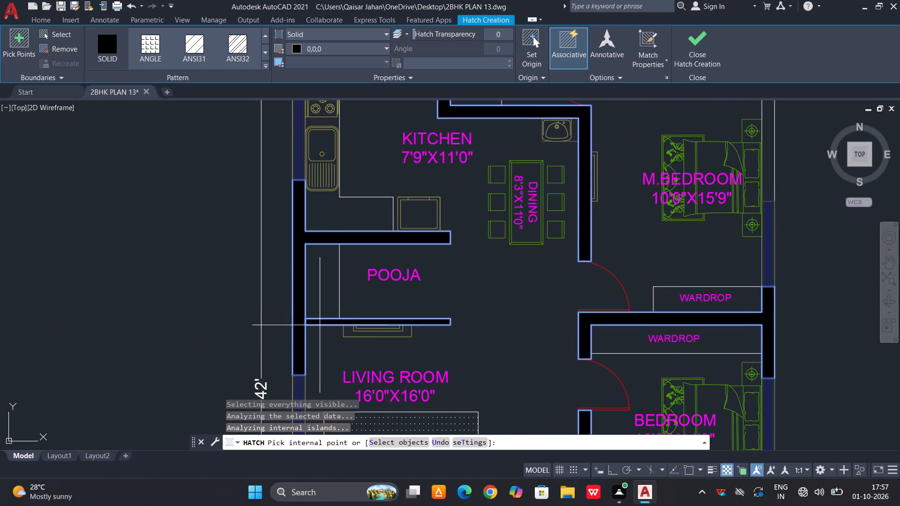
Add the remaining north wall, the master bedroom's northeast corner and the lower toilet's northeast walls to the solid hatch, and finish it.
scroll(351, 370, down, 2)
scroll(515, 163, up, 1)
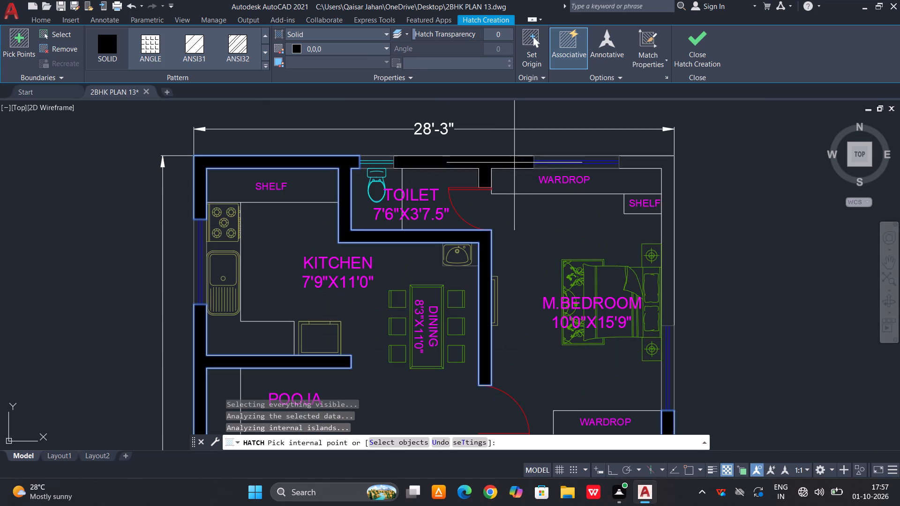
click(492, 165)
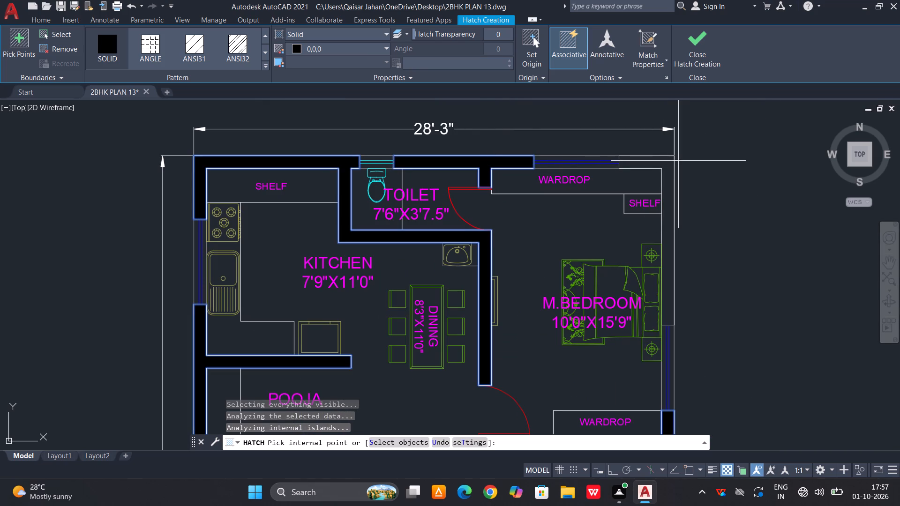
click(664, 163)
scroll(708, 163, down, 2)
middle_drag(735, 313, 692, 205)
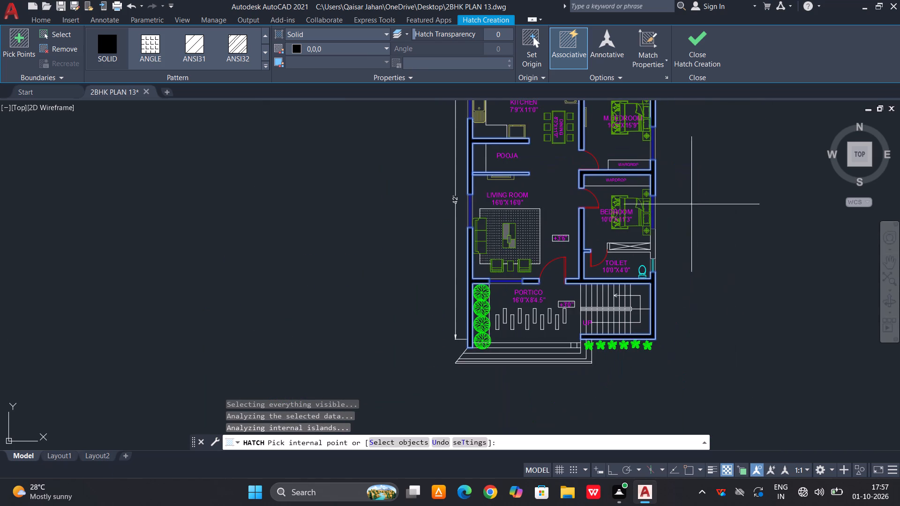
scroll(647, 249, up, 2)
click(660, 246)
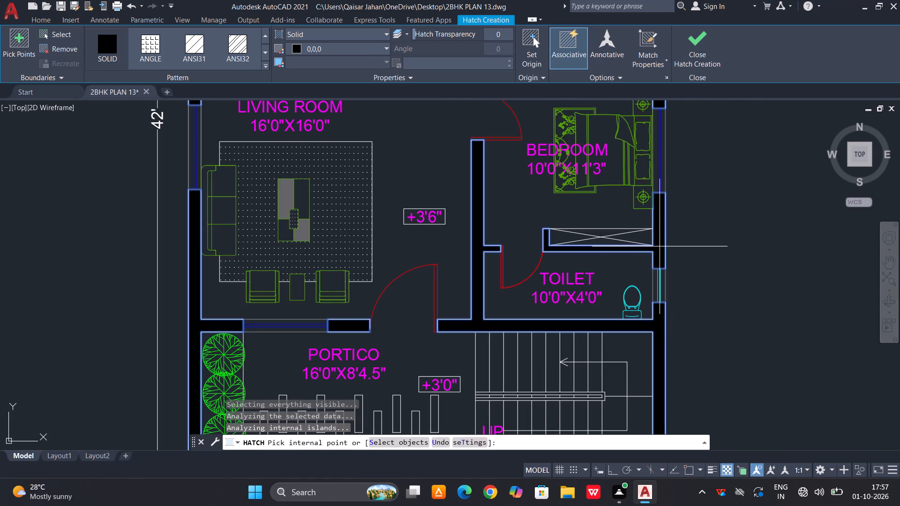
scroll(677, 215, down, 2)
middle_drag(665, 351, 661, 346)
scroll(569, 340, up, 1)
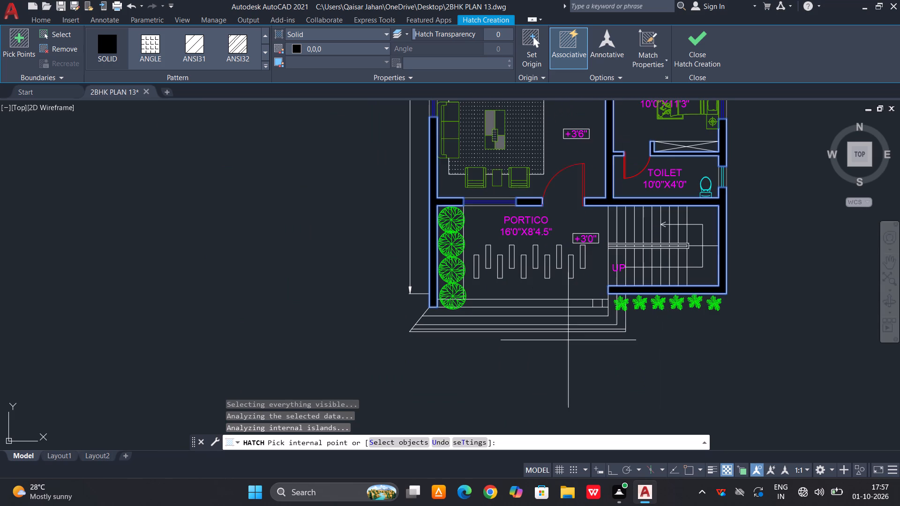
key(space)
middle_drag(500, 331, 505, 345)
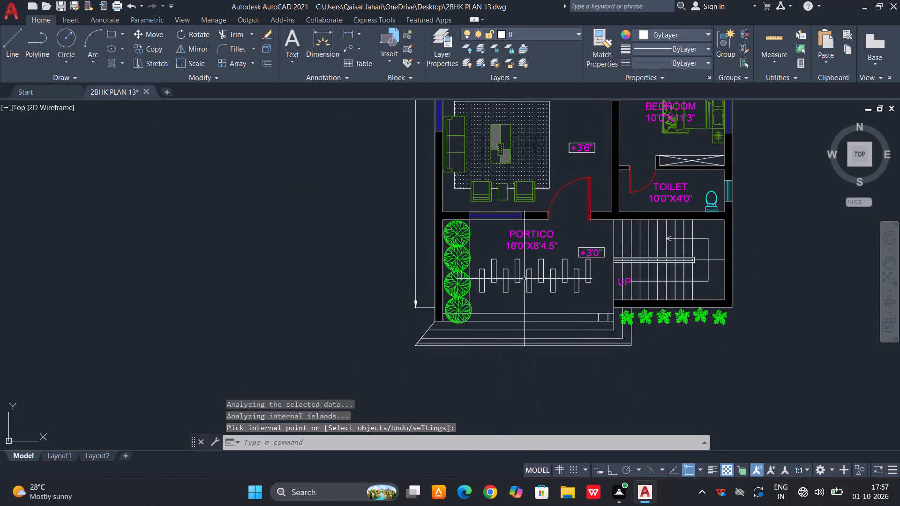
Turn off command log file recording with LOGFILEOFF.
middle_drag(528, 233, 503, 320)
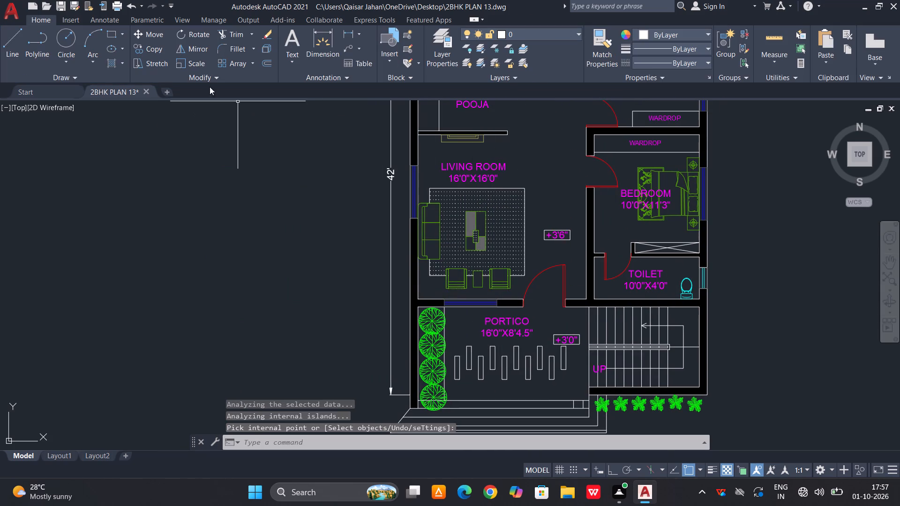
scroll(481, 249, down, 1)
middle_drag(532, 247, 510, 293)
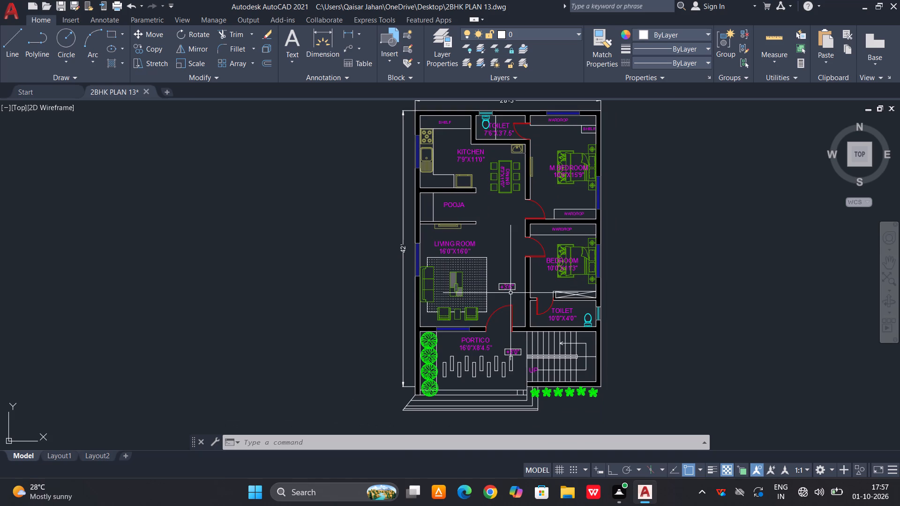
text(LO)
text(GFIL)
key(e)
text(OFF)
key(Return)
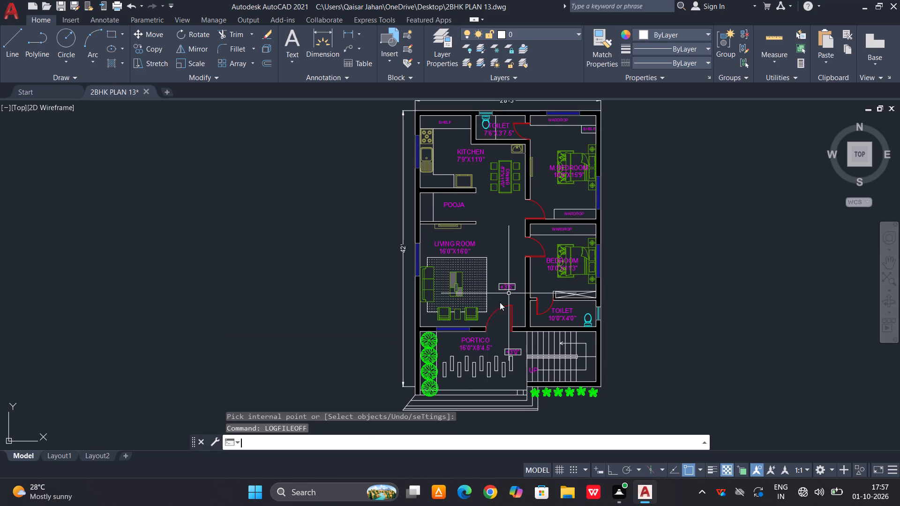
Save the 2BHK PLAN 13 drawing with its hatched walls.
key(ctrl+s)
key(ctrl+s)
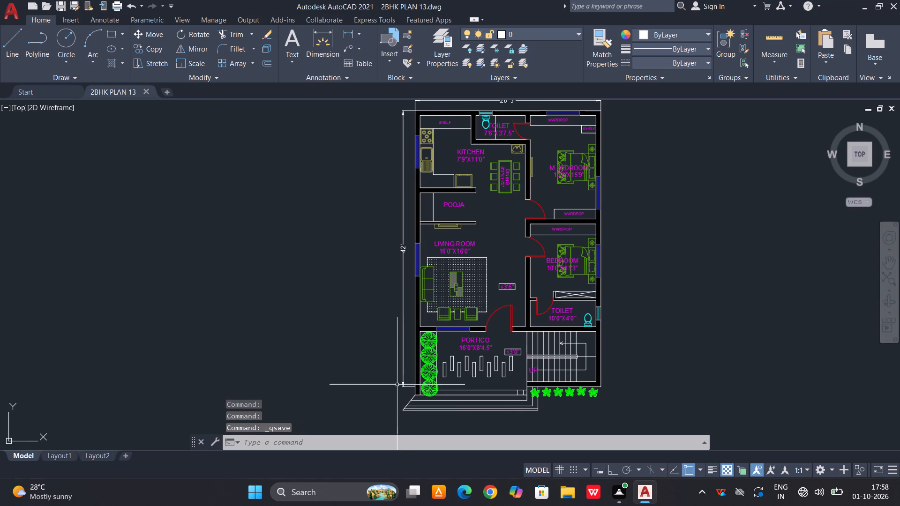
key(ctrl+s)
Set up a plot with DWG To PDF.pc3, using a window around the whole floor plan and its dimensions, centred on the sheet.
key(ctrl+p)
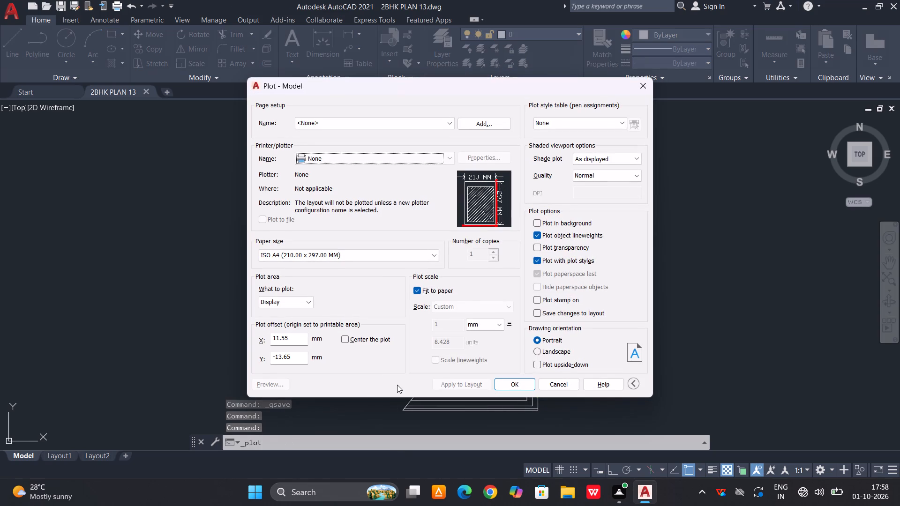
click(450, 161)
click(373, 282)
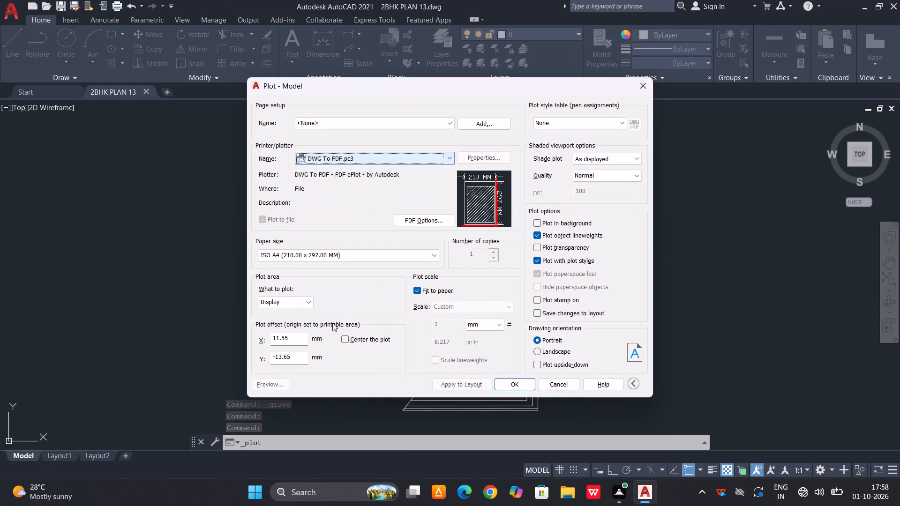
click(308, 301)
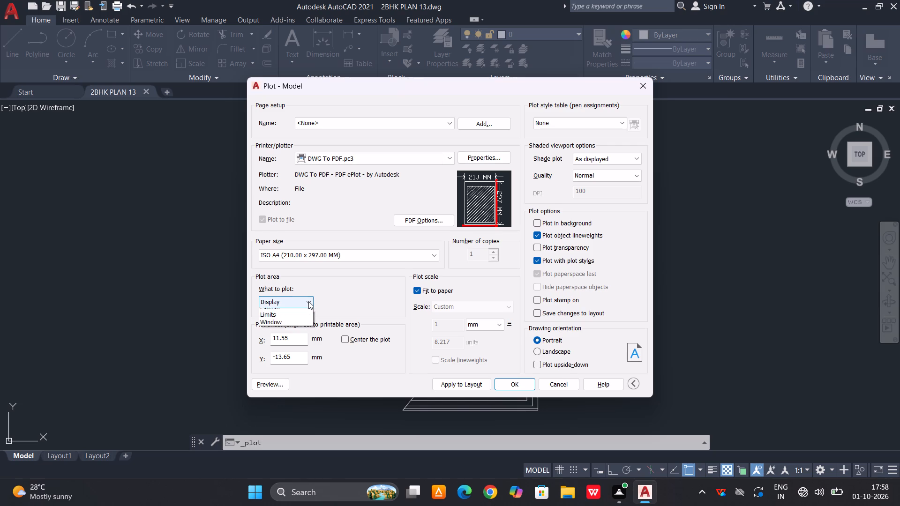
click(294, 334)
middle_click(353, 205)
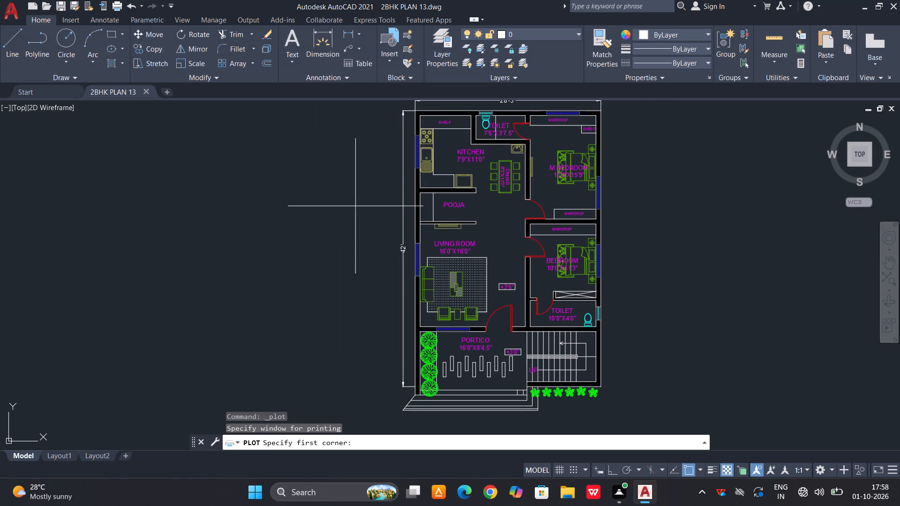
scroll(375, 205, down, 1)
click(377, 116)
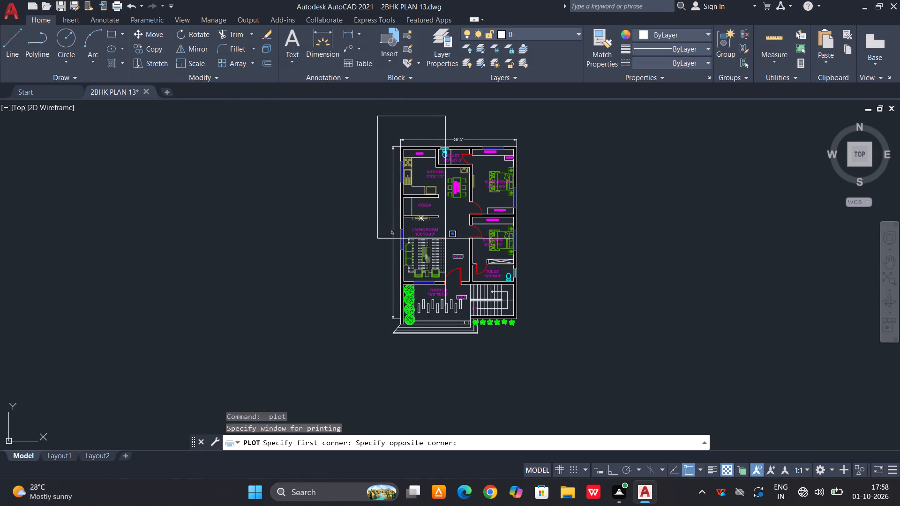
click(532, 349)
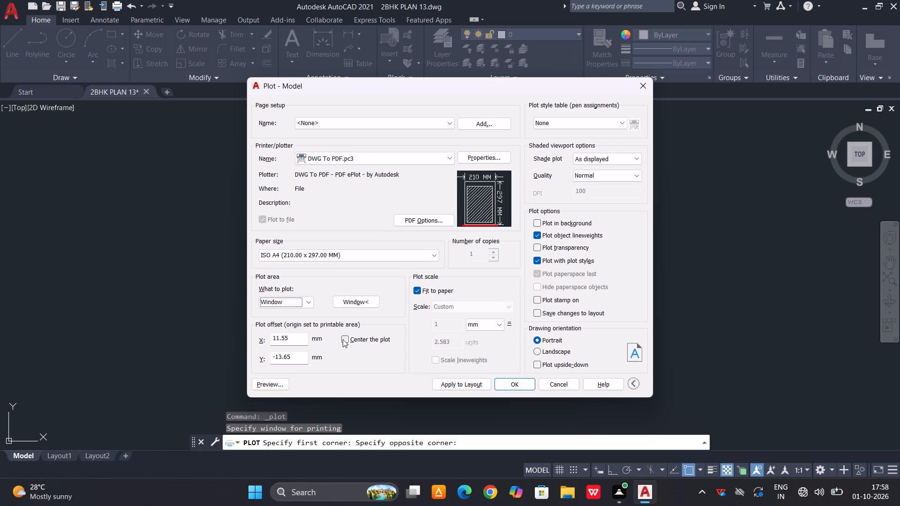
click(344, 337)
Preview the plot, examine the black walls and room labels across the sheet, and close the preview.
click(258, 389)
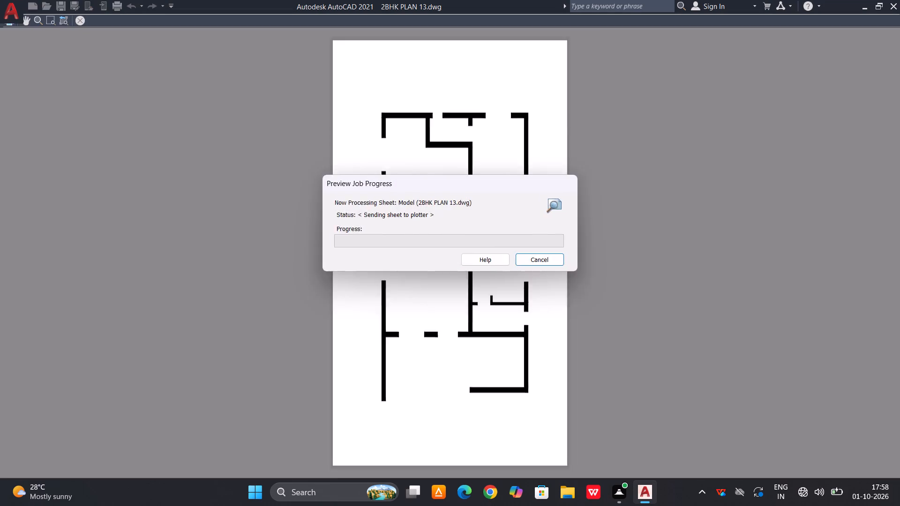
scroll(425, 323, up, 2)
scroll(450, 253, down, 1)
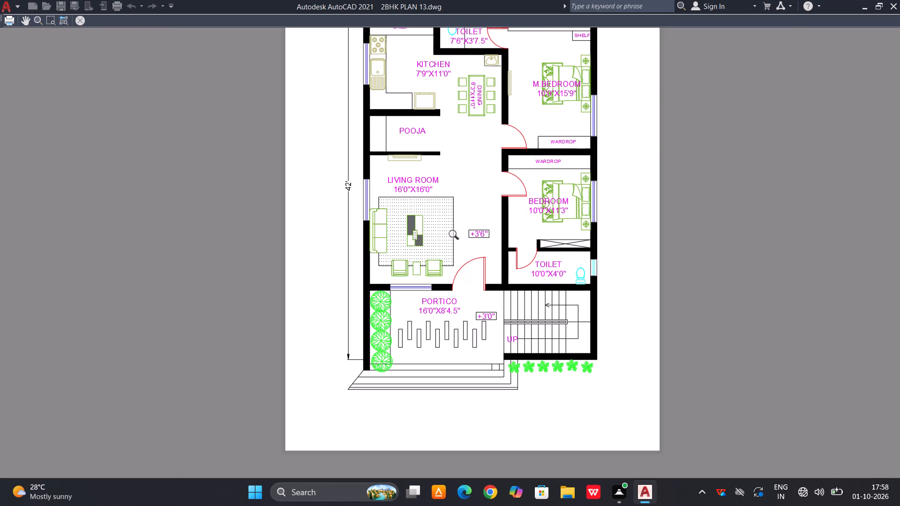
middle_drag(464, 193, 447, 213)
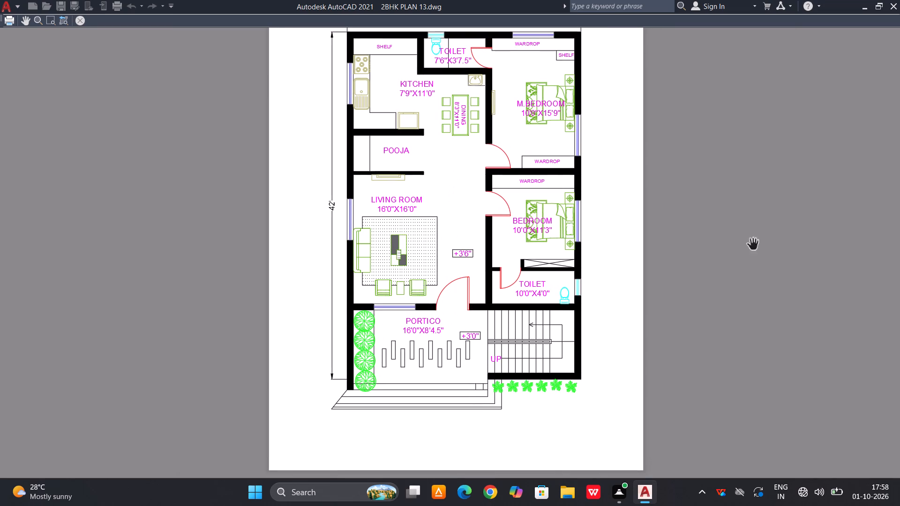
click(79, 20)
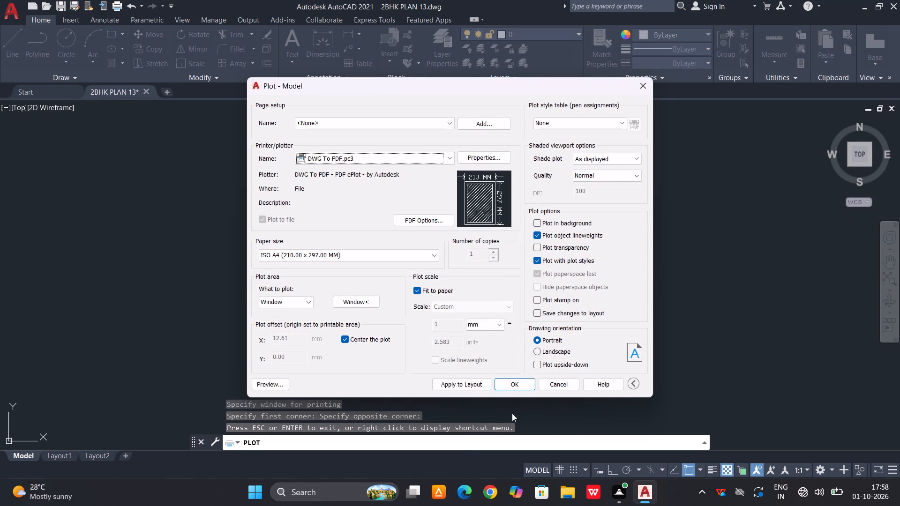
Apply the plot settings to the layout and plot the plan to the Desktop as 2BHK PLAN 13-Model.pdf.
click(450, 385)
click(510, 384)
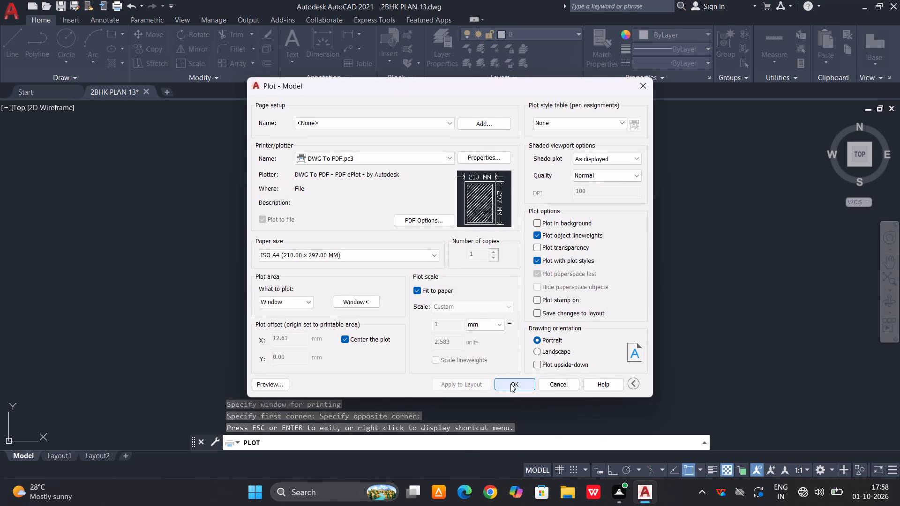
click(269, 220)
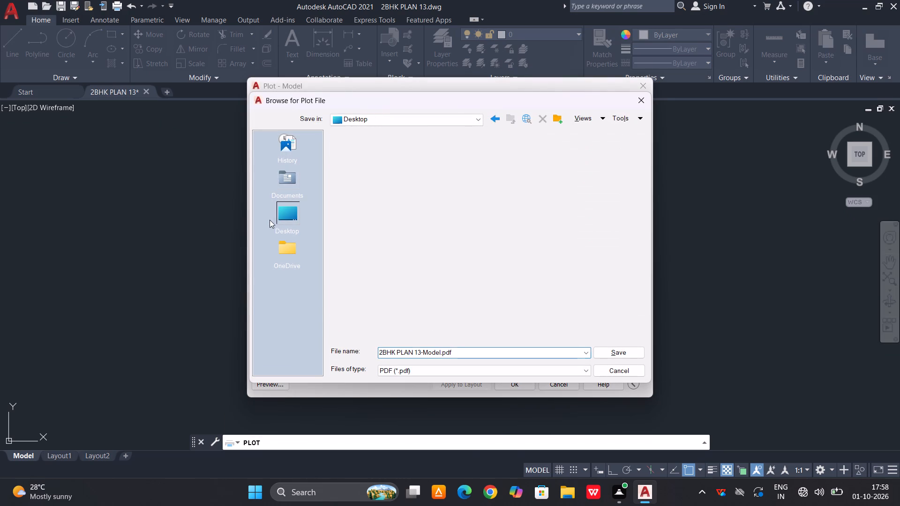
click(626, 350)
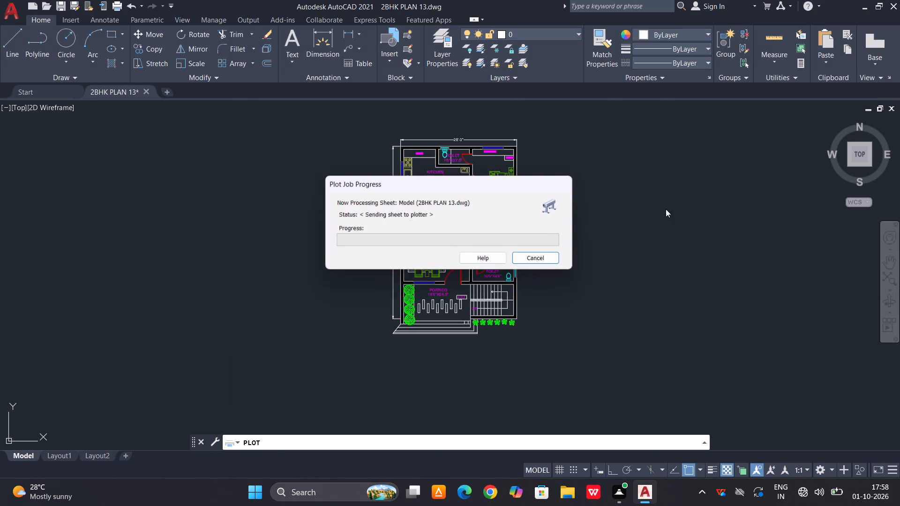